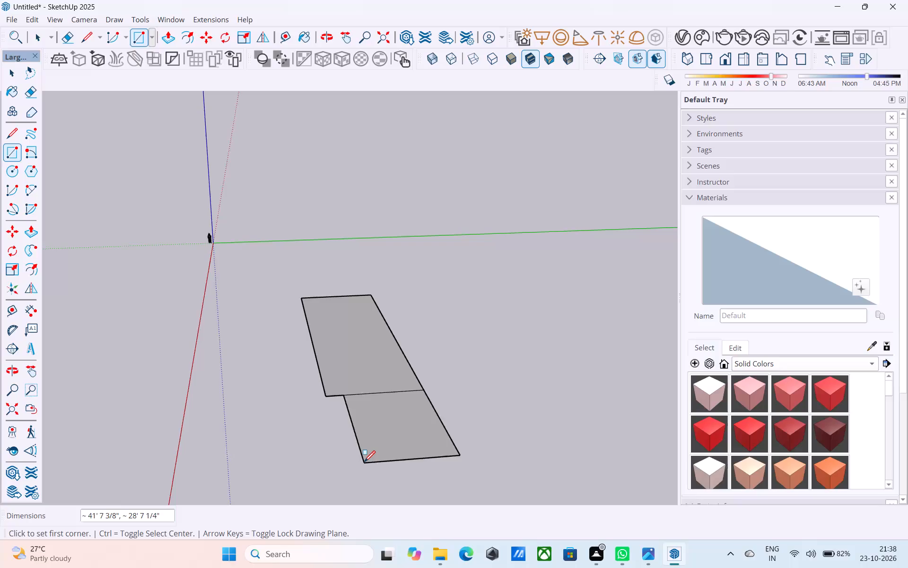
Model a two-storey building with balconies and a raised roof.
Undo the two adjoining rectangles drawn on the ground plane.
{"action": "key", "text": "ctrl+z"}
{"action": "key", "text": "ctrl+z"}
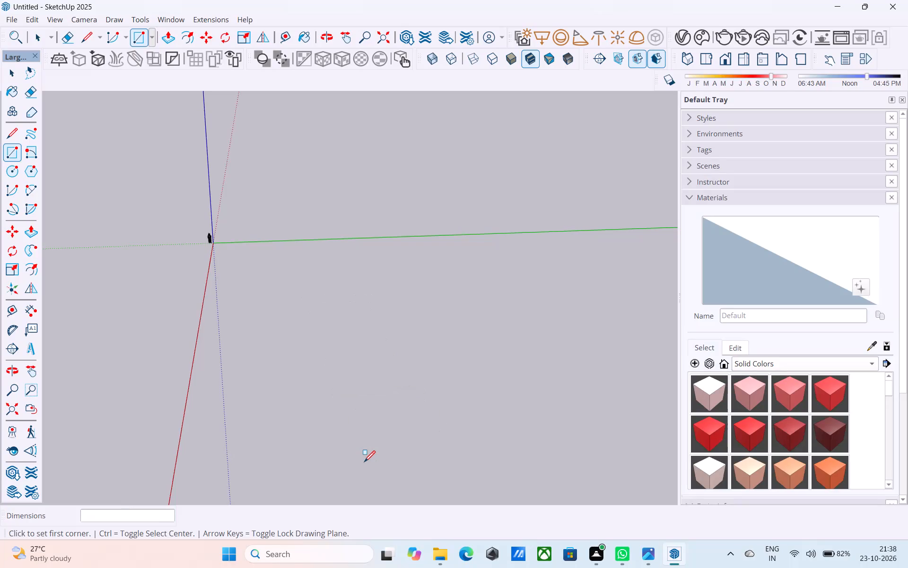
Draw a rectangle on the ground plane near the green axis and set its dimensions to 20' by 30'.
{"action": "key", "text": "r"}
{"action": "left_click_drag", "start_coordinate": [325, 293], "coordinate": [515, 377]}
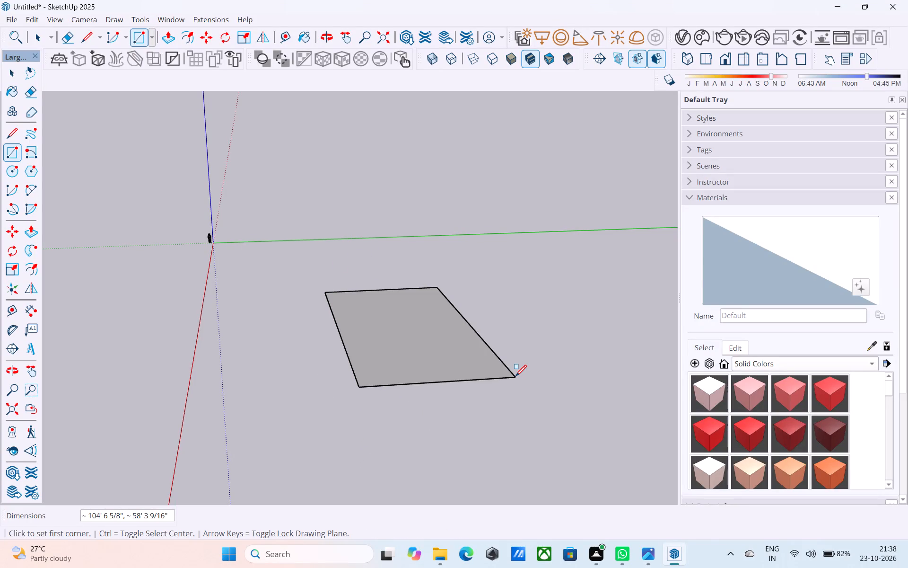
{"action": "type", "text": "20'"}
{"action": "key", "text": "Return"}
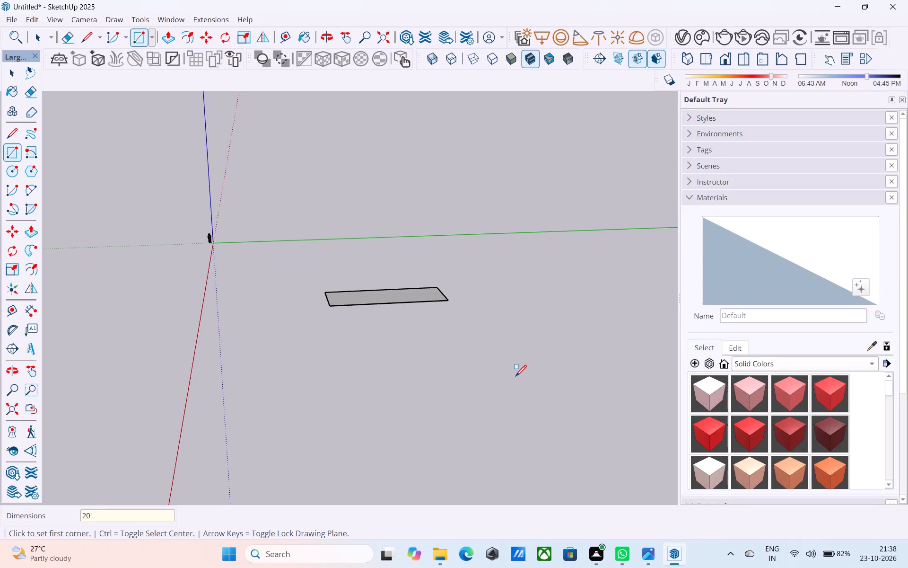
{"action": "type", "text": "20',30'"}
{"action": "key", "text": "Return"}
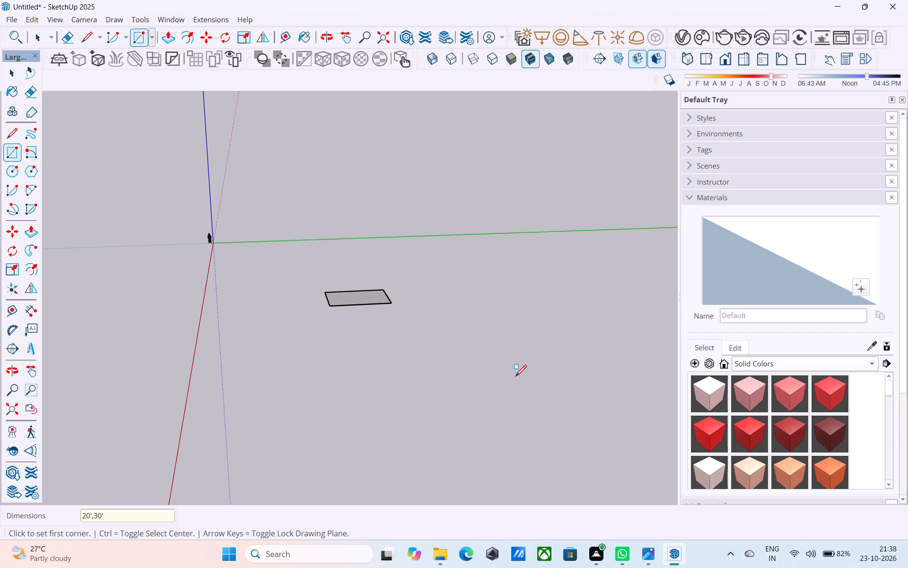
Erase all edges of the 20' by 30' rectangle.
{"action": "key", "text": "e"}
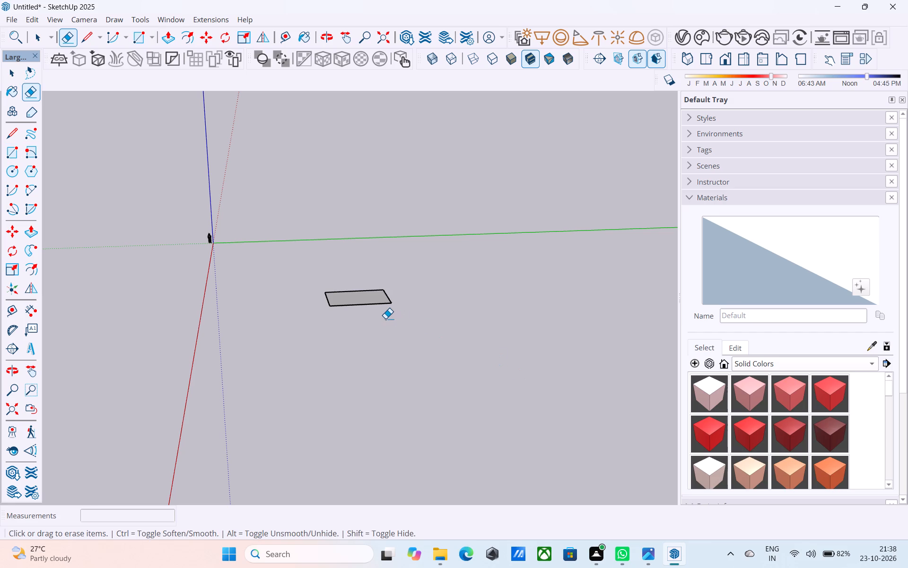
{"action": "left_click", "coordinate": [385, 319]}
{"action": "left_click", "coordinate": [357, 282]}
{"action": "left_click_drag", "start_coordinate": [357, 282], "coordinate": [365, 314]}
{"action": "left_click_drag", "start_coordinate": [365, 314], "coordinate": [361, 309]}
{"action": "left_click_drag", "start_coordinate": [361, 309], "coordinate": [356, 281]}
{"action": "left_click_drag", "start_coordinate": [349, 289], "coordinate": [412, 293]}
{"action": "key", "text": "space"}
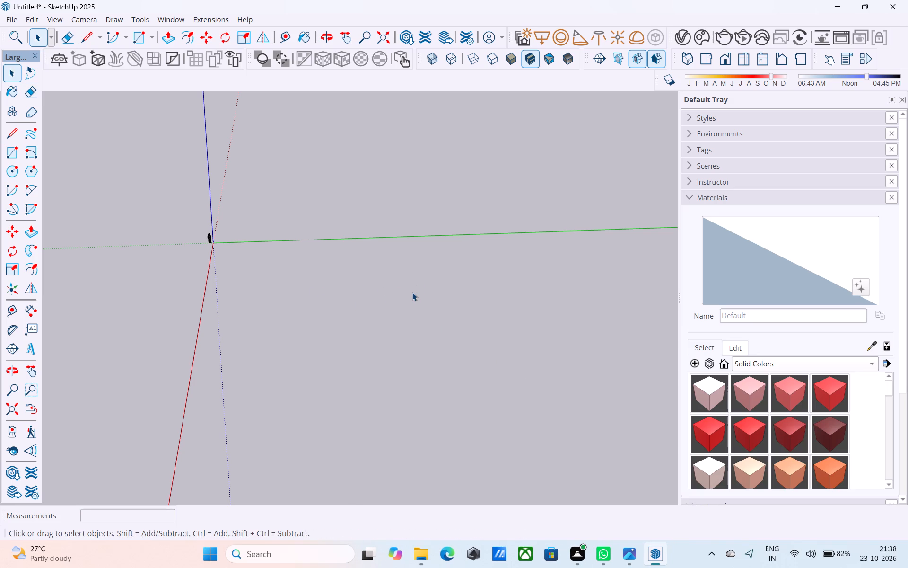
Draw a new rectangle on the ground plane near the green axis with dimensions of 40' by 70'.
{"action": "key", "text": "r"}
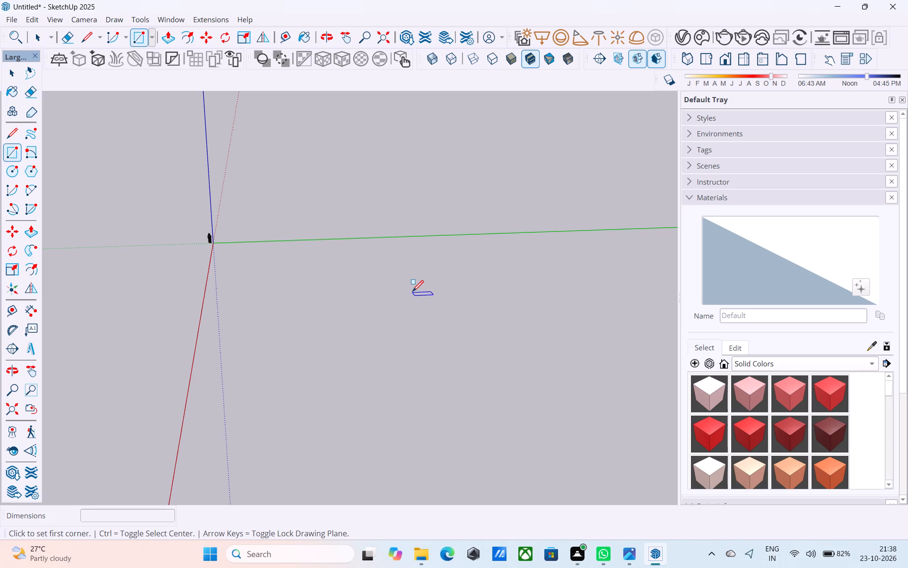
{"action": "left_click_drag", "start_coordinate": [322, 294], "coordinate": [463, 364]}
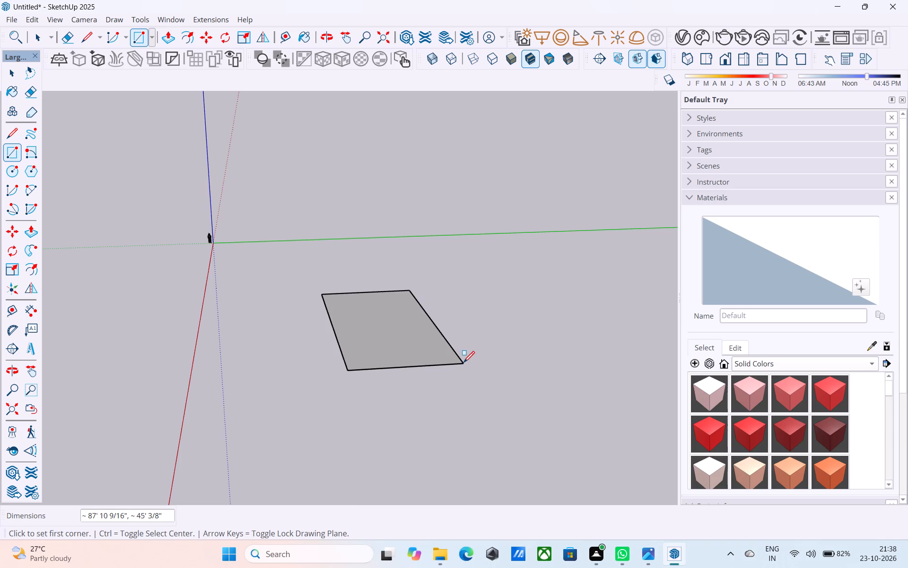
{"action": "type", "text": "40',"}
{"action": "type", "text": "70'"}
{"action": "key", "text": "Return"}
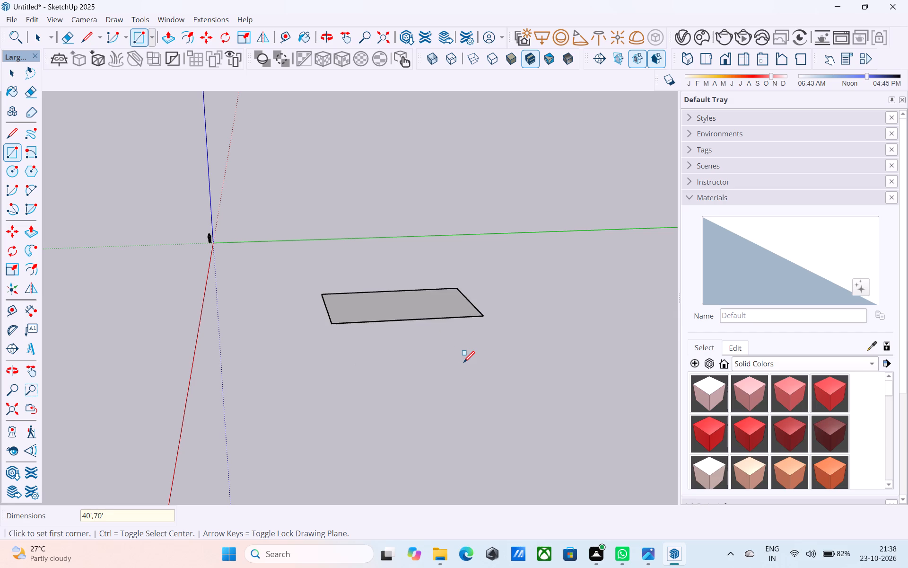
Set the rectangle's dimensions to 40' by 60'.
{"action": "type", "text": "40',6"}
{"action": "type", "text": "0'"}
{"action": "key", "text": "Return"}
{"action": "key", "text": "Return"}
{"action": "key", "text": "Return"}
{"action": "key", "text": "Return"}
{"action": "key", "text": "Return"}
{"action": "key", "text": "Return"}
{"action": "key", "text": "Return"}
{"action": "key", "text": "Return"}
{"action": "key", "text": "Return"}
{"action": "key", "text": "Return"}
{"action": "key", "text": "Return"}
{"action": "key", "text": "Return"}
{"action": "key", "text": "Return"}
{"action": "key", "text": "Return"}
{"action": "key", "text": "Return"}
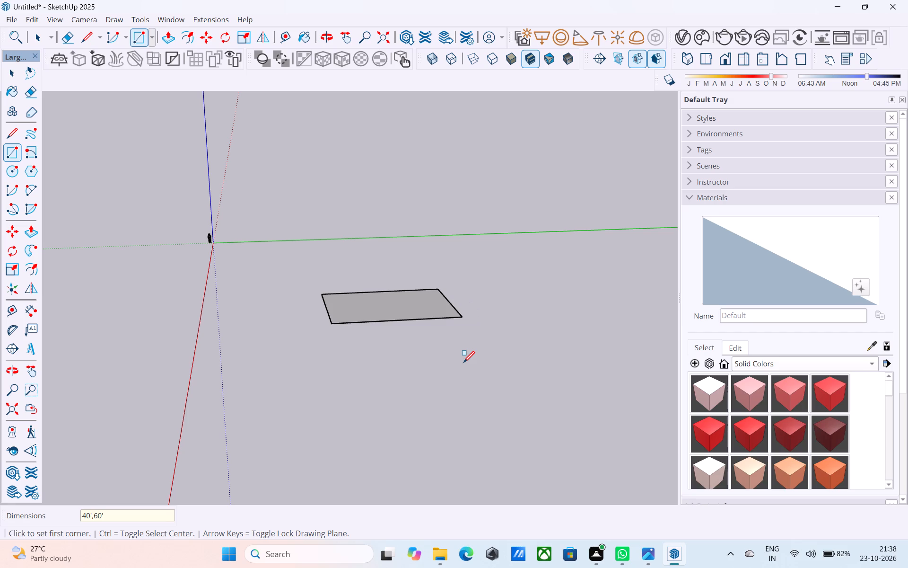
Set the rectangle's dimensions to 100' by 60'.
{"action": "type", "text": "100',"}
{"action": "type", "text": "60'"}
{"action": "key", "text": "Return"}
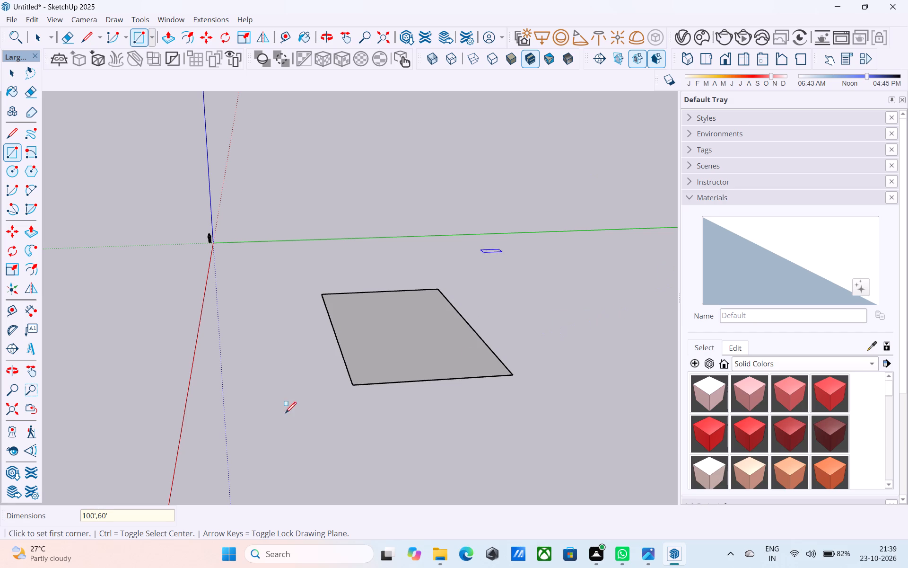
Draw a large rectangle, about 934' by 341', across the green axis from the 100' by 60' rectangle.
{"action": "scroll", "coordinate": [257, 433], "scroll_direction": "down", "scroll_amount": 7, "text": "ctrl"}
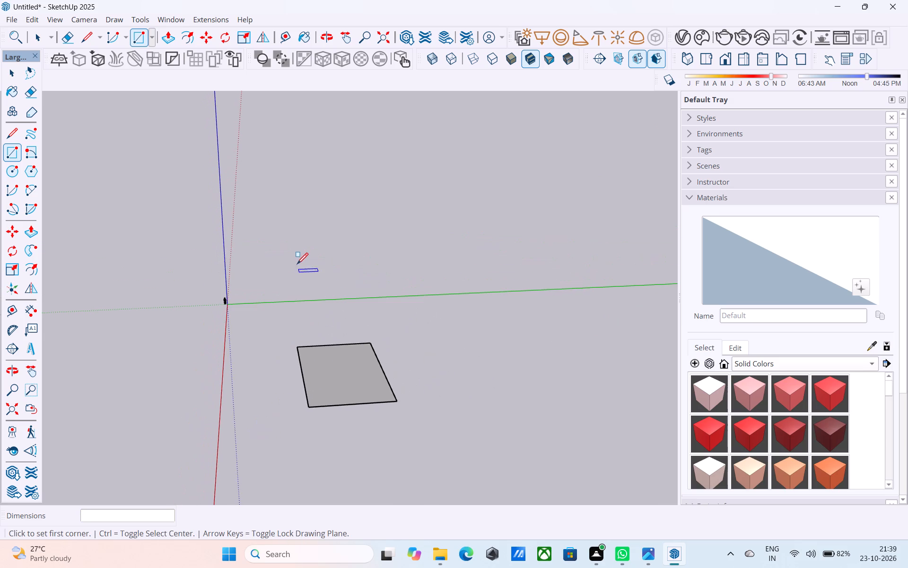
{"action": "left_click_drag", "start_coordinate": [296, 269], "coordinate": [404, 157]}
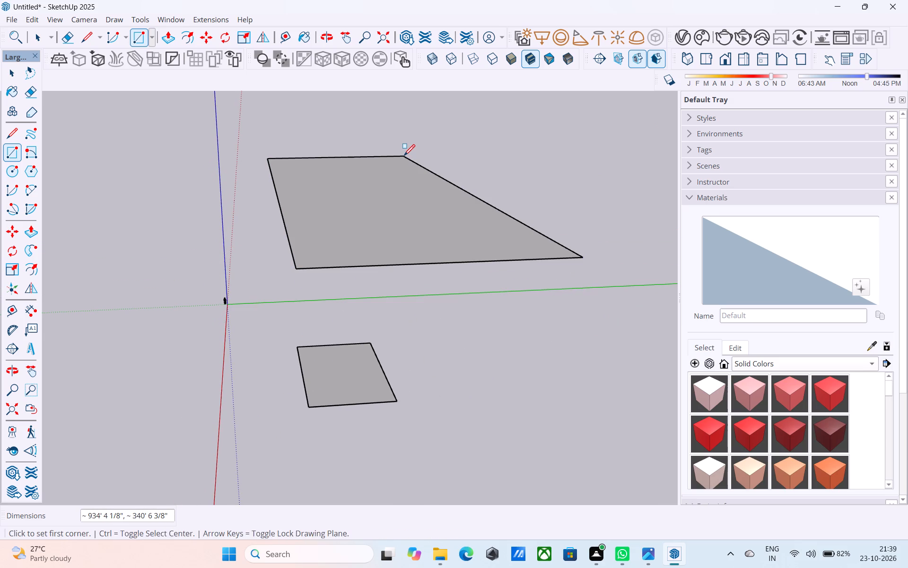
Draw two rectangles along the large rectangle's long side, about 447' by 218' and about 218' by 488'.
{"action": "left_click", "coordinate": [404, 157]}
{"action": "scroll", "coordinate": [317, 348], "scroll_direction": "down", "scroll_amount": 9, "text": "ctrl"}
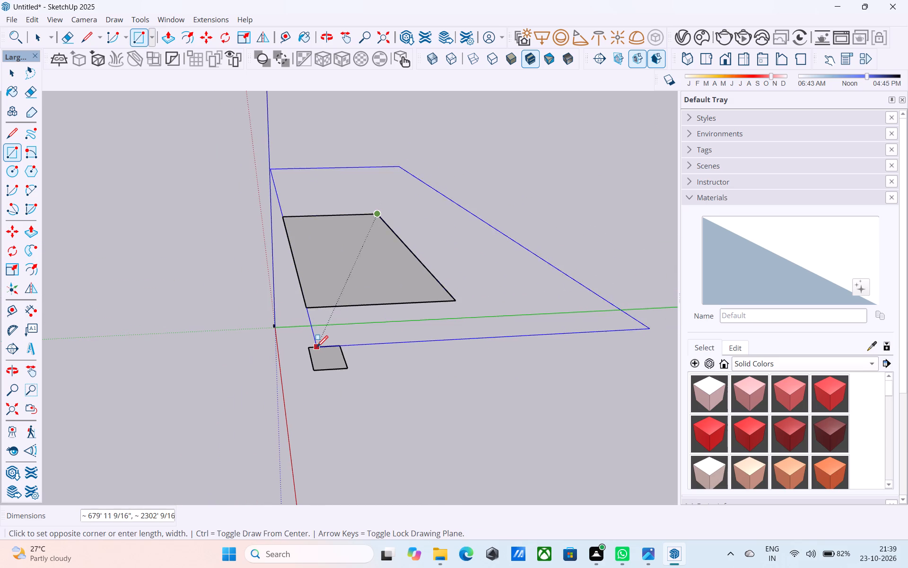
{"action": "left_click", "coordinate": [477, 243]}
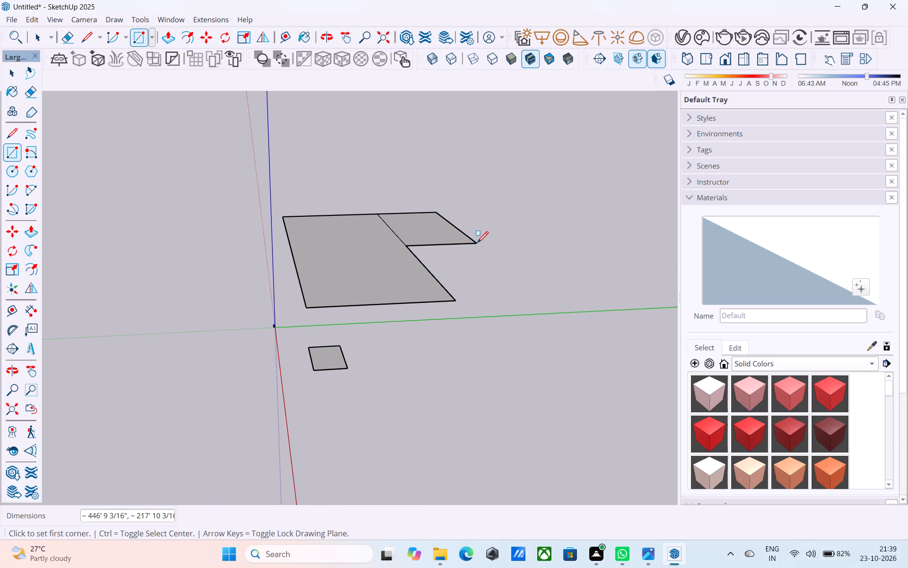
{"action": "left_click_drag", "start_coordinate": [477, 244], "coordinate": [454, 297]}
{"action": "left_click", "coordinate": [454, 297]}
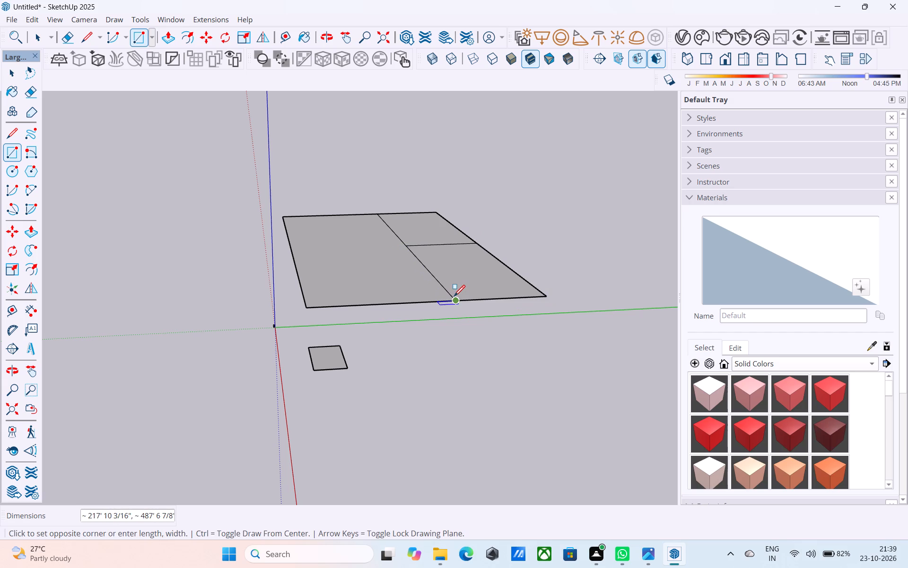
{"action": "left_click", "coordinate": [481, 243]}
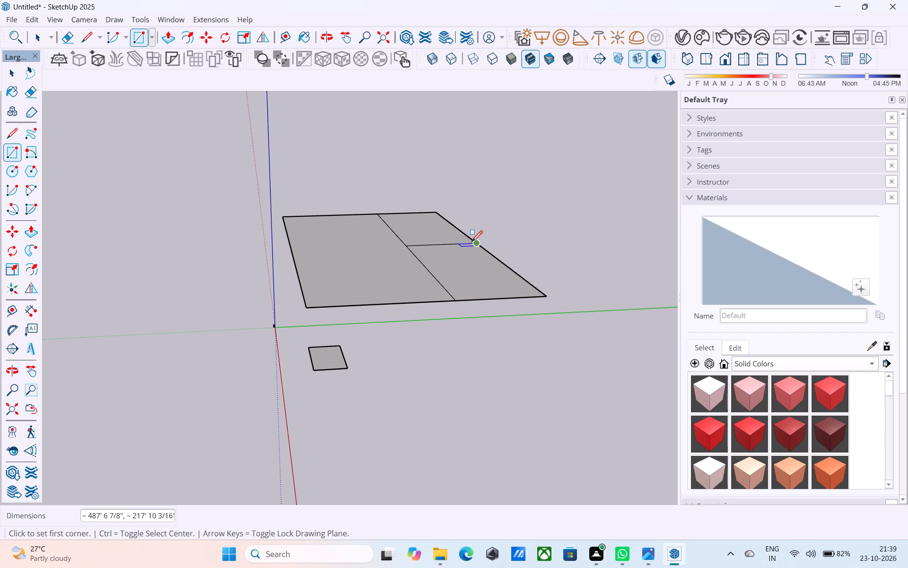
Extend the layout along the green axis with two more adjoining rectangles, about 488' by 178' and about 460' by 178'.
{"action": "left_click_drag", "start_coordinate": [471, 243], "coordinate": [618, 280]}
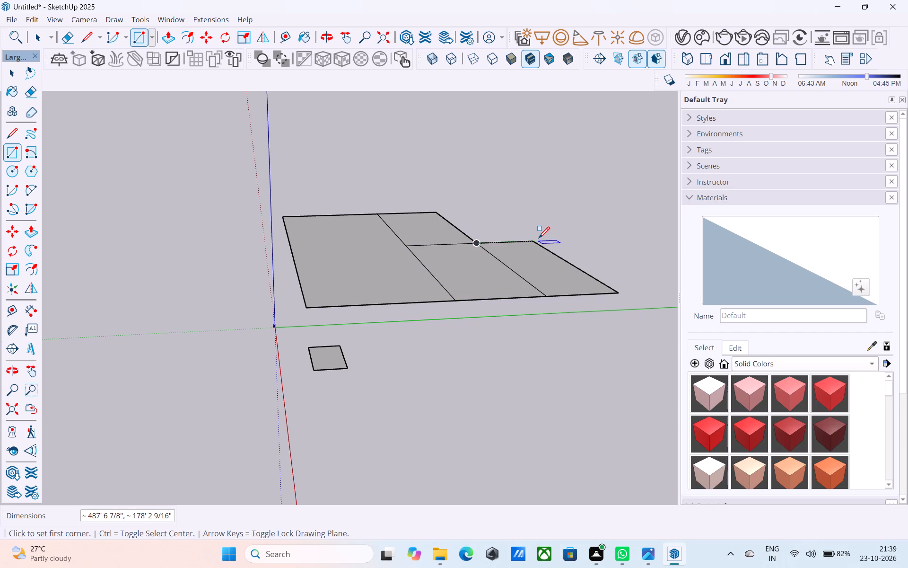
{"action": "left_click_drag", "start_coordinate": [536, 240], "coordinate": [521, 236]}
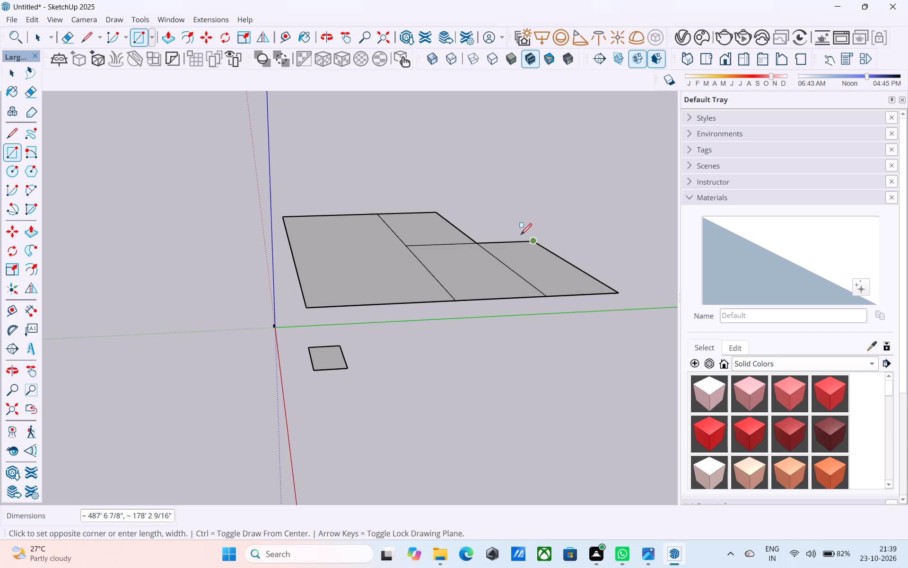
{"action": "left_click_drag", "start_coordinate": [521, 236], "coordinate": [440, 209]}
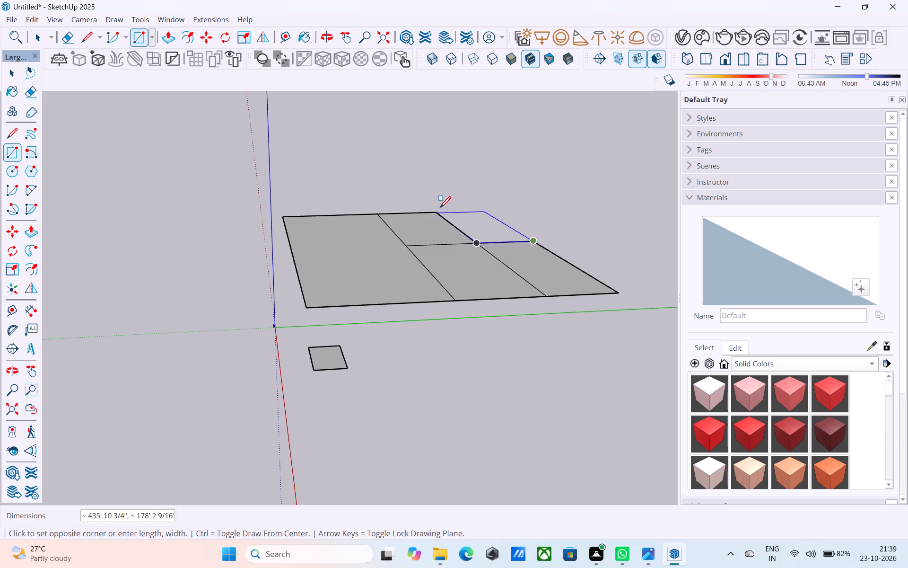
{"action": "left_click_drag", "start_coordinate": [440, 209], "coordinate": [437, 209]}
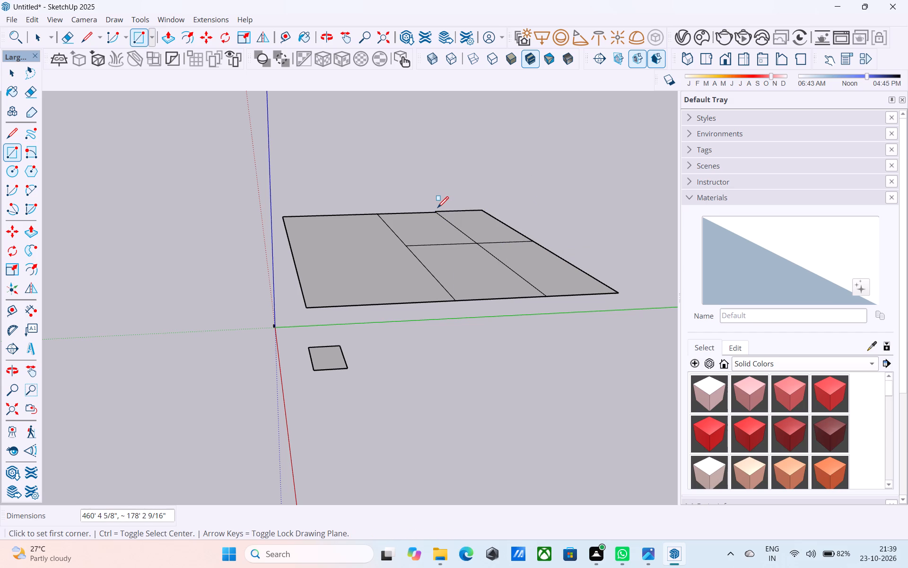
Examine the layout of adjoining rectangles from several viewing angles.
{"action": "key", "text": "o"}
{"action": "left_click_drag", "start_coordinate": [431, 156], "coordinate": [185, 353]}
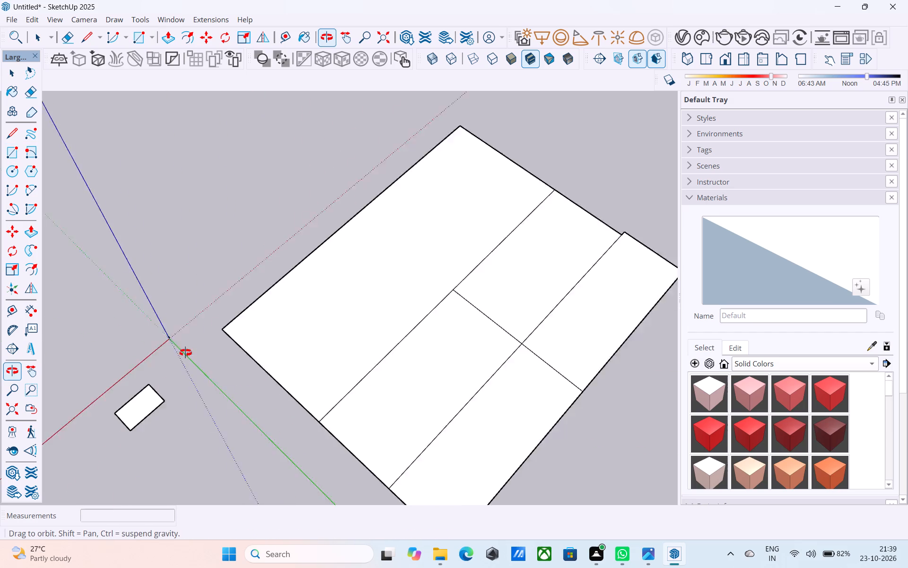
{"action": "left_click_drag", "start_coordinate": [185, 353], "coordinate": [173, 221]}
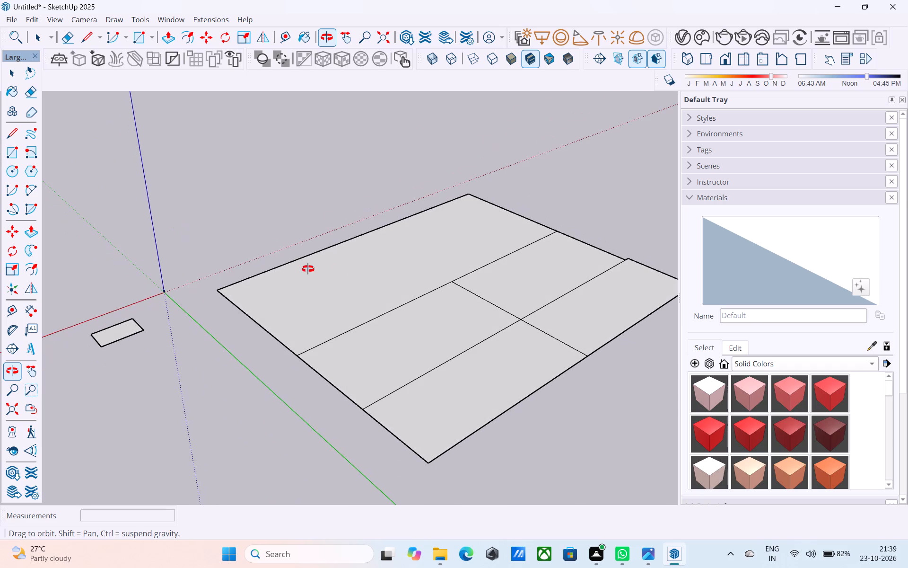
{"action": "left_click_drag", "start_coordinate": [341, 271], "coordinate": [63, 257]}
{"action": "left_click_drag", "start_coordinate": [271, 233], "coordinate": [125, 181]}
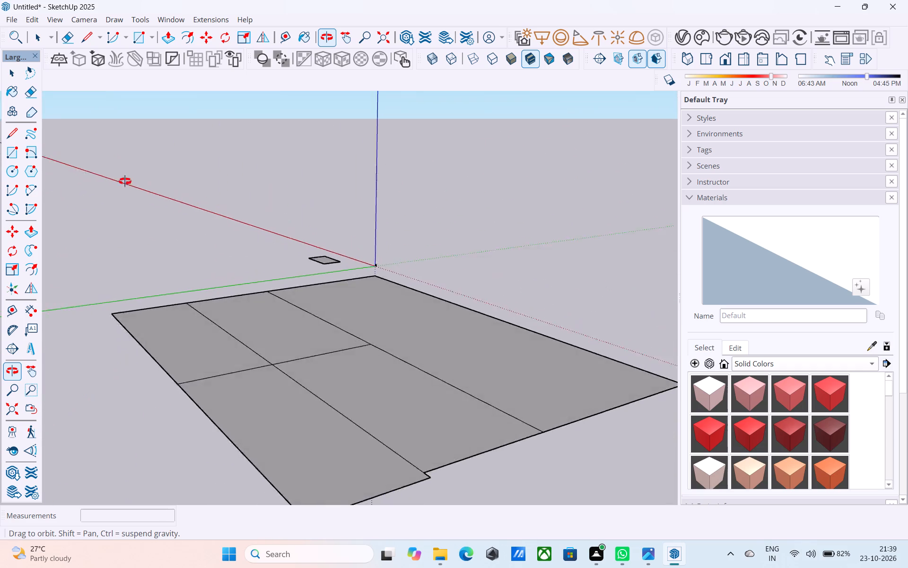
{"action": "left_click_drag", "start_coordinate": [125, 181], "coordinate": [160, 131]}
{"action": "left_click_drag", "start_coordinate": [329, 195], "coordinate": [445, 249]}
{"action": "left_click_drag", "start_coordinate": [292, 312], "coordinate": [584, 322]}
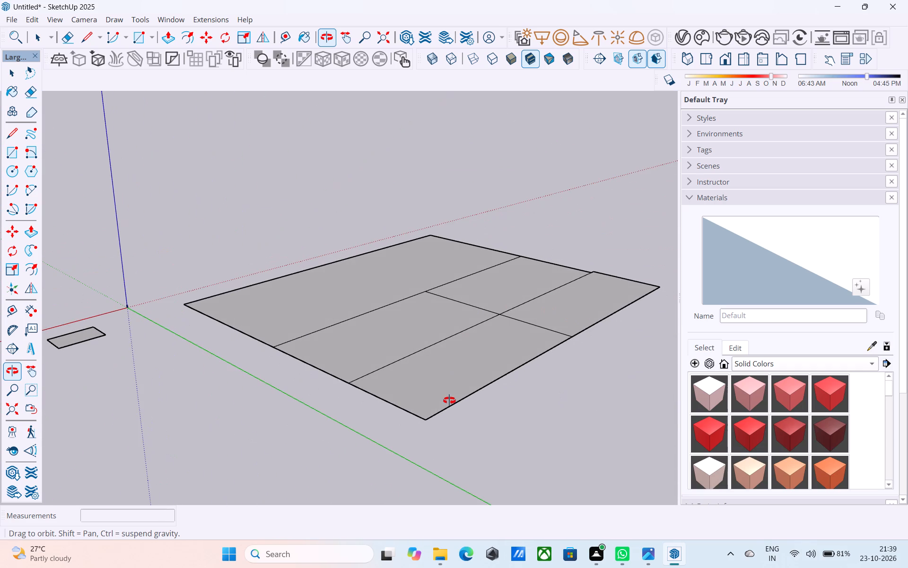
{"action": "scroll", "coordinate": [449, 400], "scroll_direction": "down", "scroll_amount": 6, "text": "ctrl"}
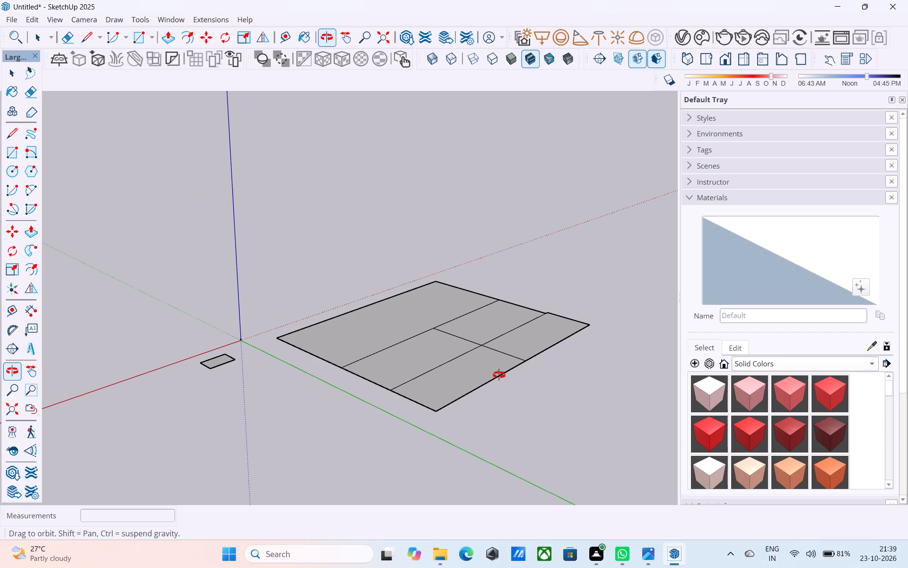
{"action": "left_click_drag", "start_coordinate": [550, 487], "coordinate": [603, 567]}
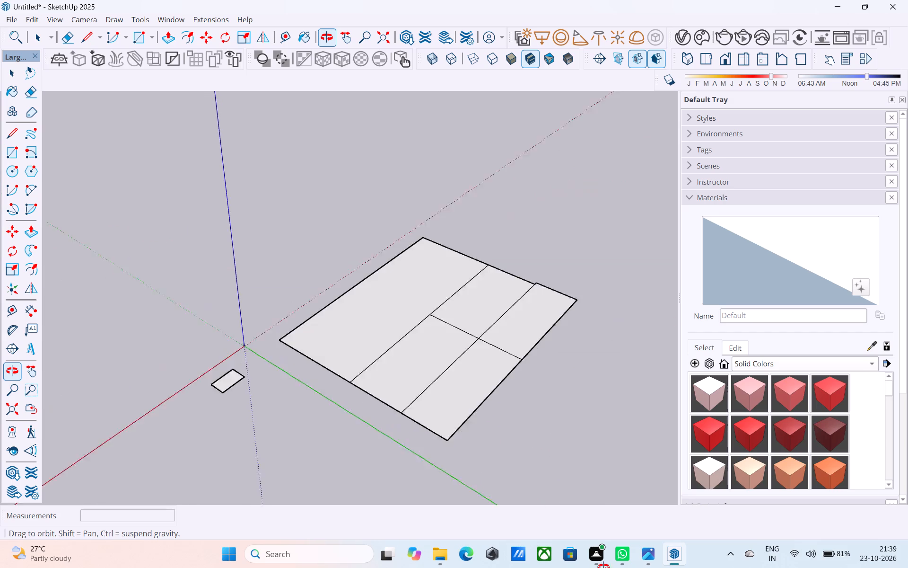
{"action": "left_click_drag", "start_coordinate": [603, 567], "coordinate": [611, 567]}
{"action": "left_click_drag", "start_coordinate": [553, 469], "coordinate": [700, 486]}
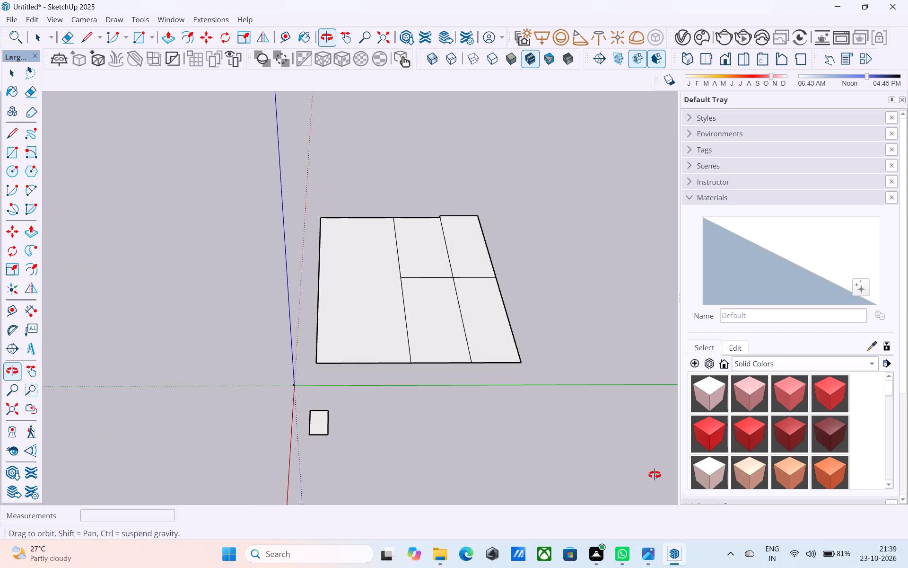
Erase the whole layout of adjoining rectangles across the green axis, including the leftover fragment, keeping only the 100' by 60' rectangle.
{"action": "key", "text": "e"}
{"action": "left_click_drag", "start_coordinate": [564, 355], "coordinate": [502, 335]}
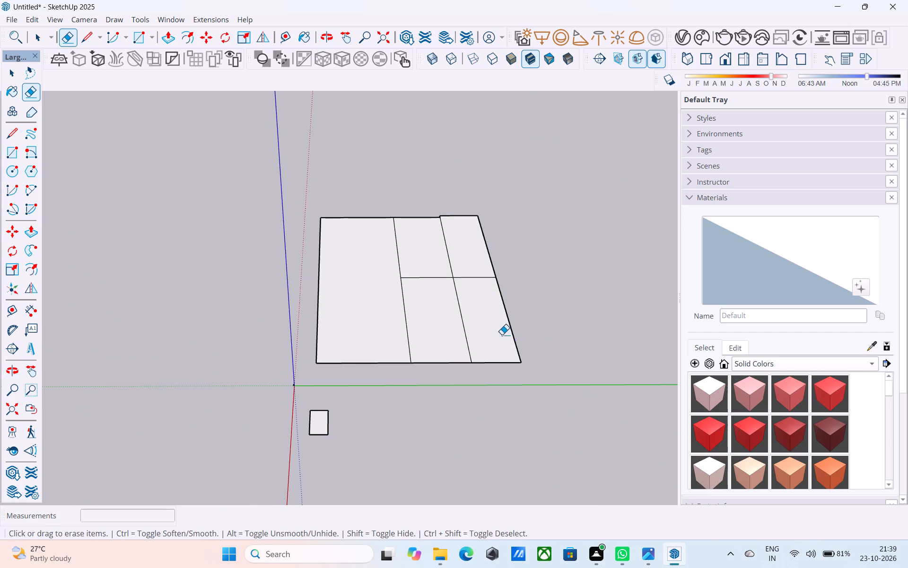
{"action": "left_click_drag", "start_coordinate": [502, 335], "coordinate": [425, 304]}
{"action": "left_click_drag", "start_coordinate": [453, 319], "coordinate": [362, 285]}
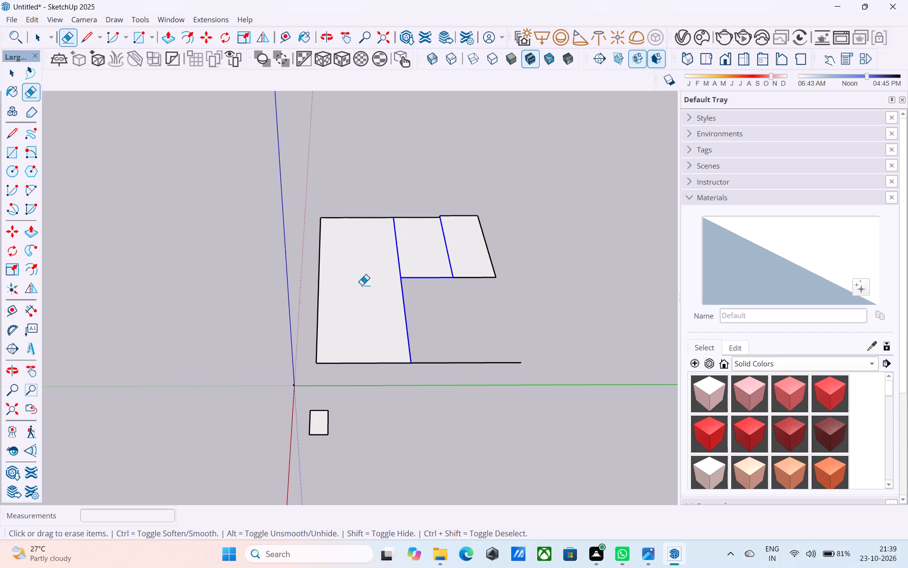
{"action": "left_click_drag", "start_coordinate": [362, 285], "coordinate": [432, 230]}
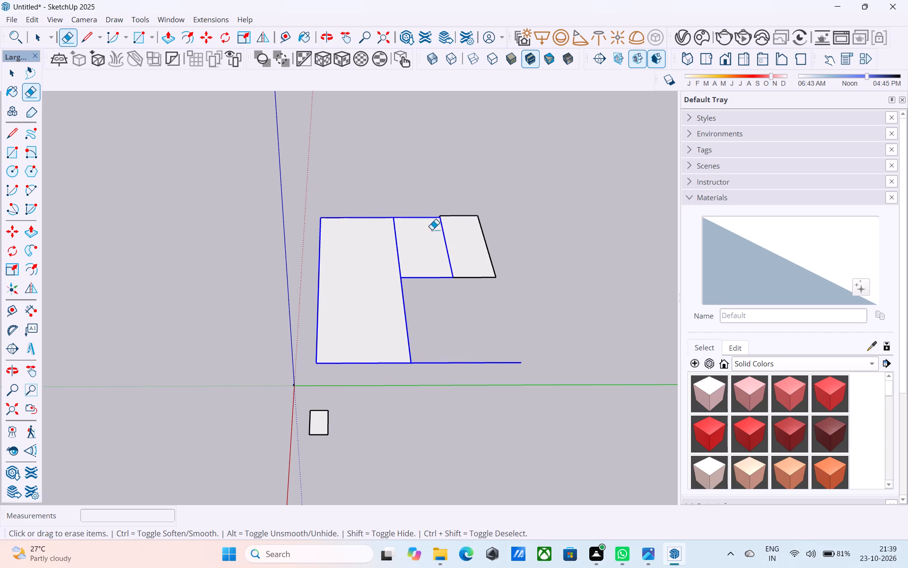
{"action": "left_click_drag", "start_coordinate": [432, 230], "coordinate": [452, 305]}
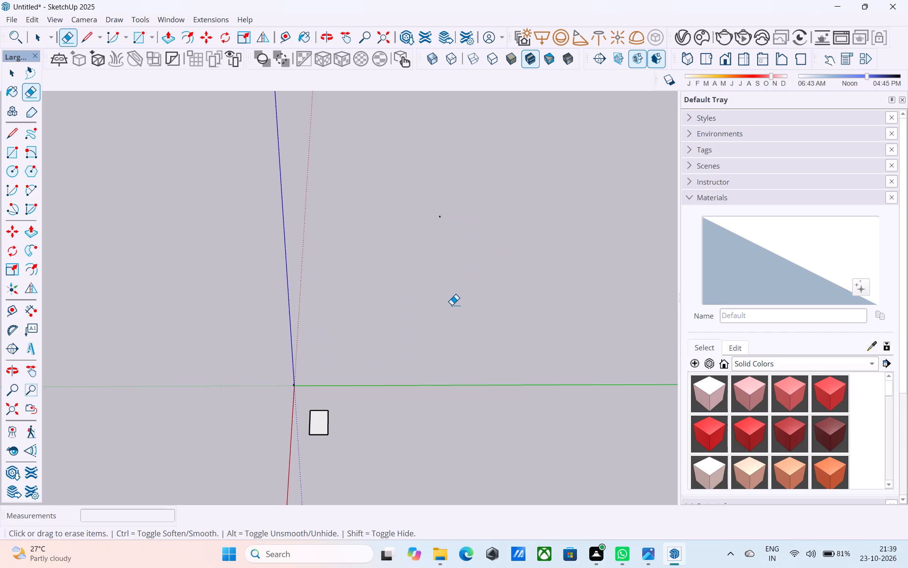
{"action": "key", "text": "space"}
{"action": "left_click_drag", "start_coordinate": [494, 294], "coordinate": [424, 214]}
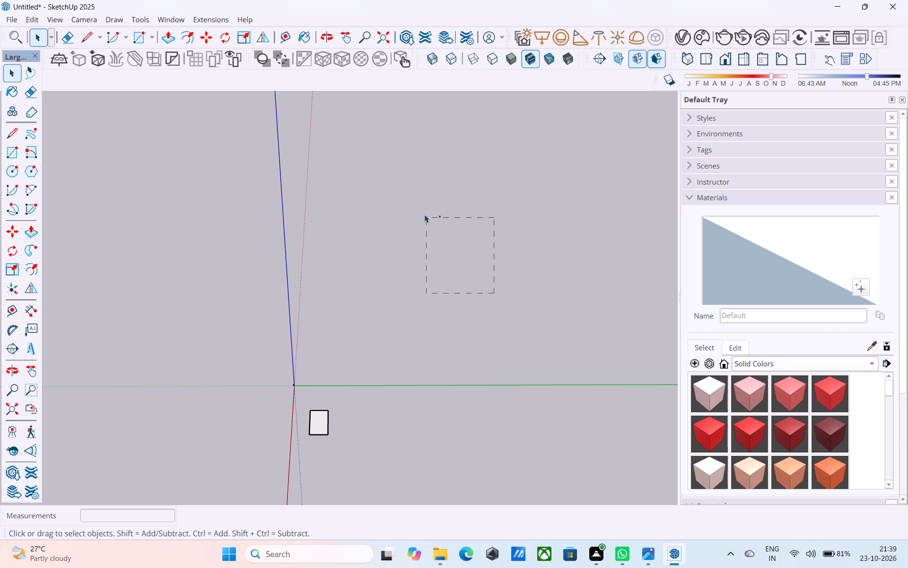
{"action": "left_click_drag", "start_coordinate": [424, 214], "coordinate": [401, 162]}
{"action": "key", "text": "Delete"}
Save the model in the Downloads folder as I PRO 72F.
{"action": "key", "text": "ctrl+s"}
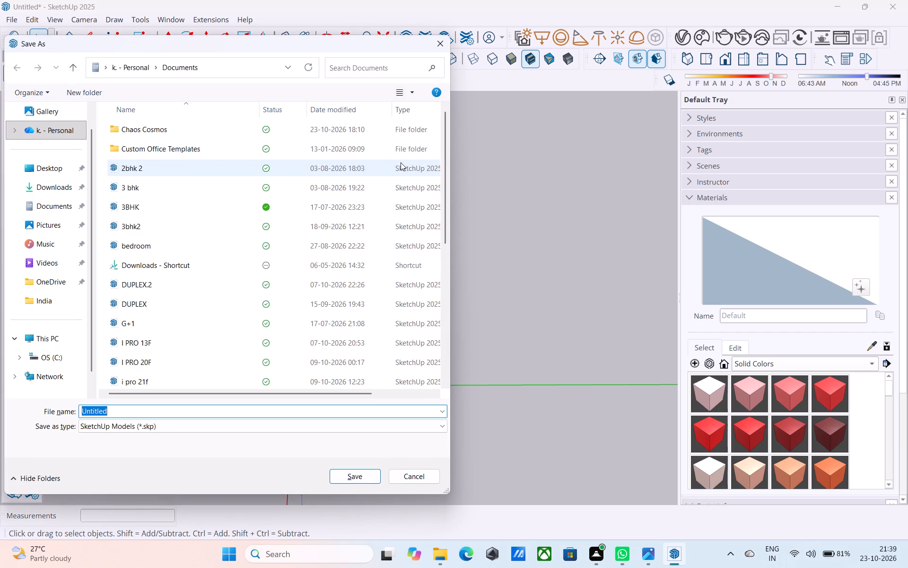
{"action": "left_click", "coordinate": [60, 177]}
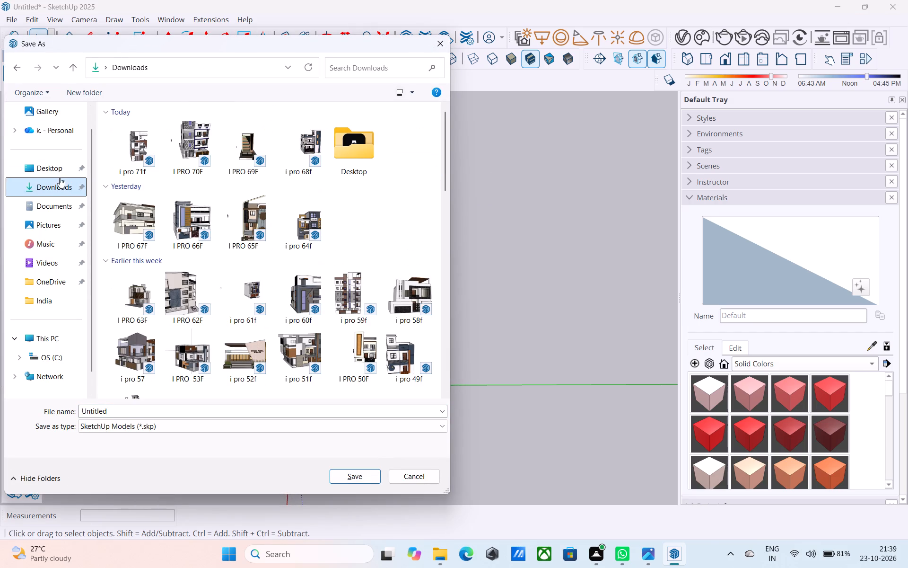
{"action": "left_click", "coordinate": [130, 415]}
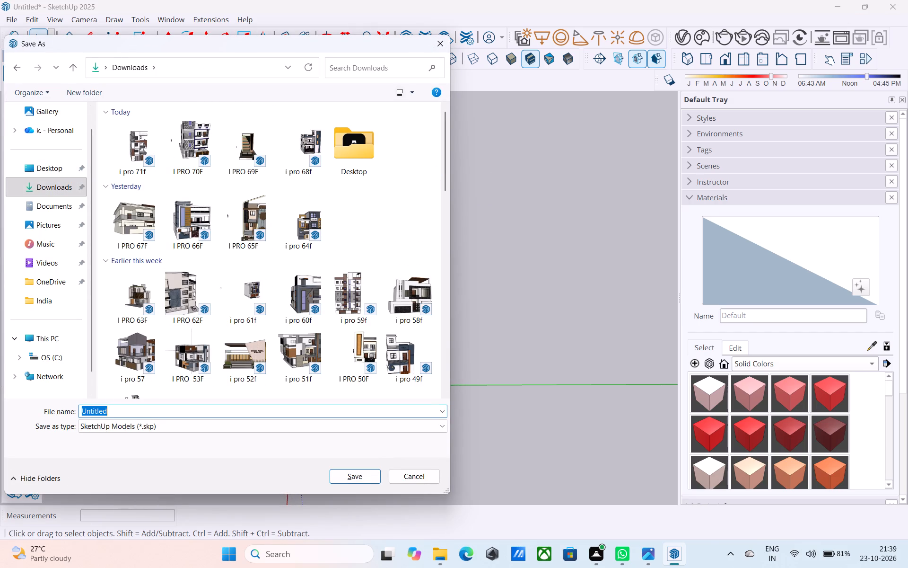
{"action": "key", "text": "BackSpace"}
{"action": "type", "text": "I PRO"}
{"action": "key", "text": "space"}
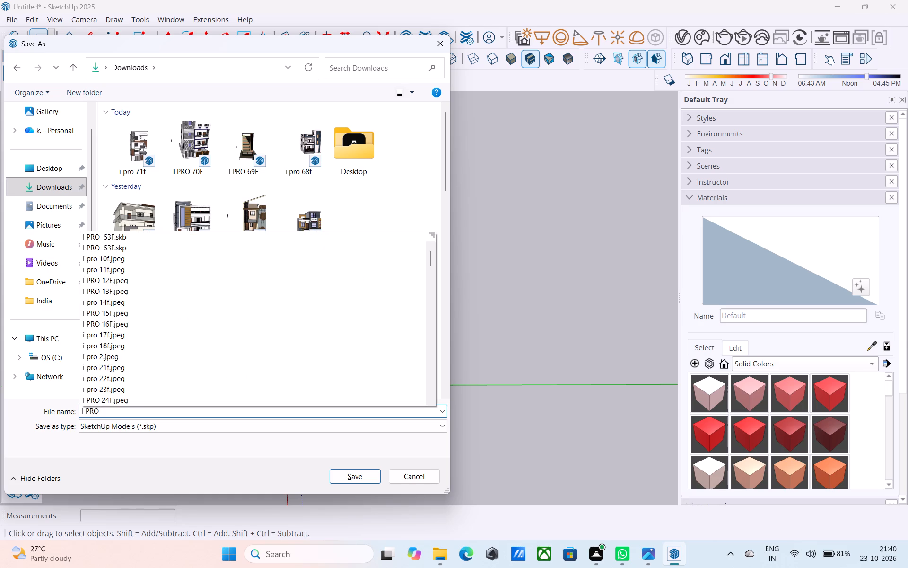
{"action": "key", "text": "7"}
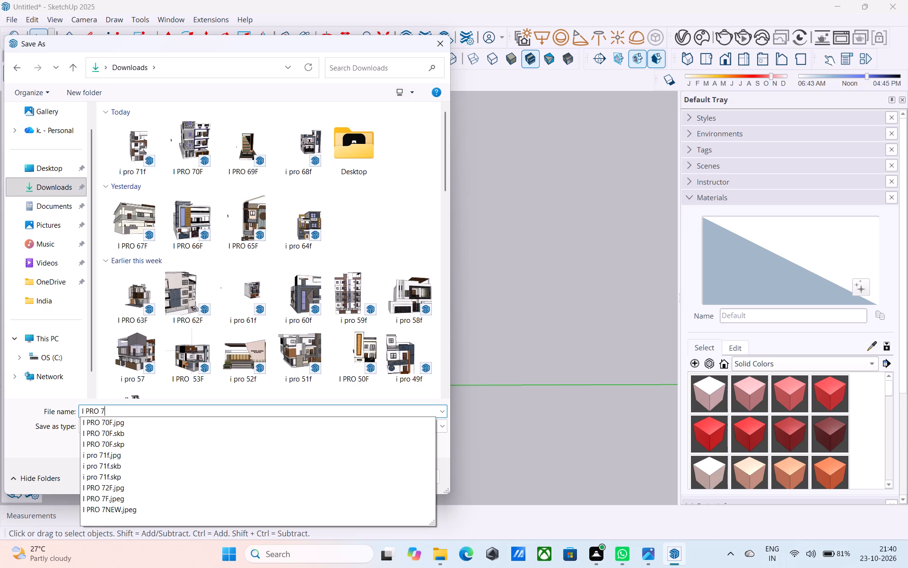
{"action": "key", "text": "2"}
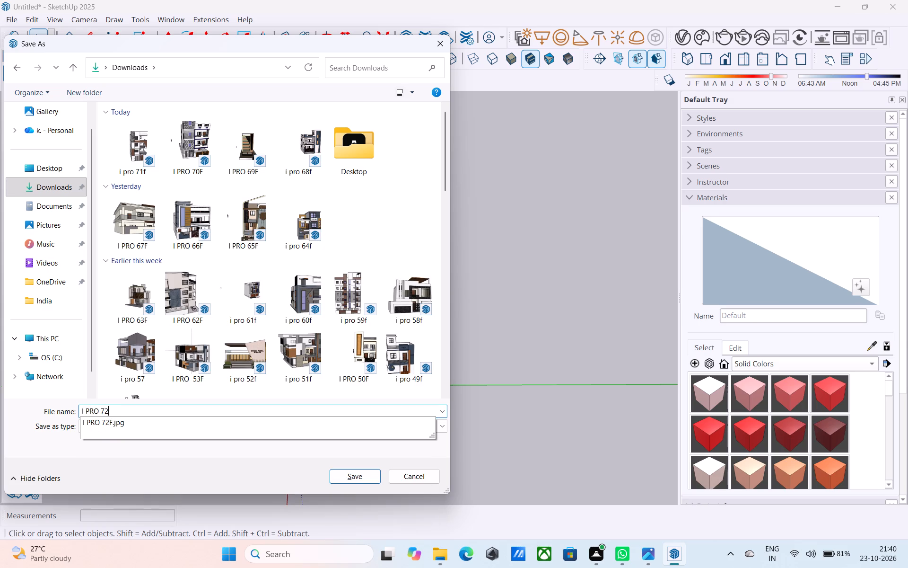
{"action": "key", "text": "f"}
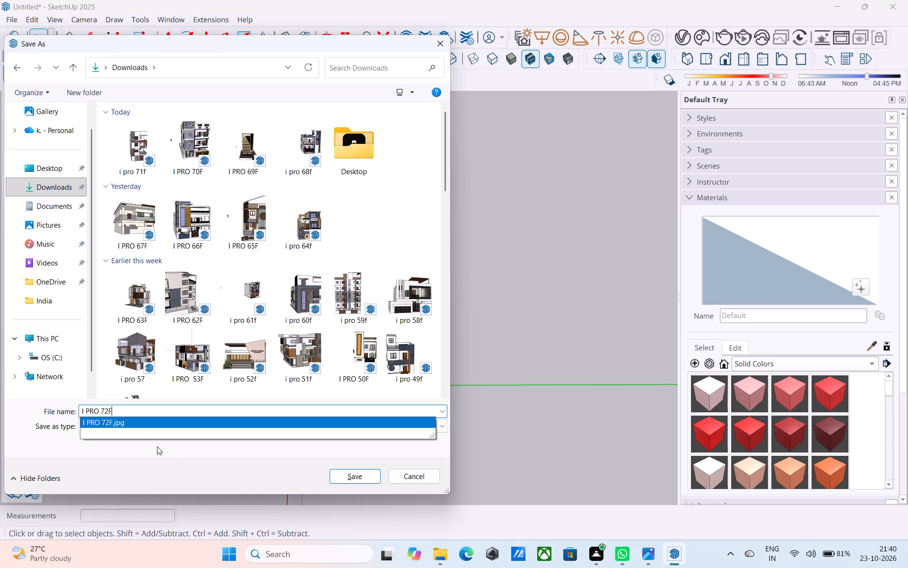
{"action": "left_click", "coordinate": [353, 478]}
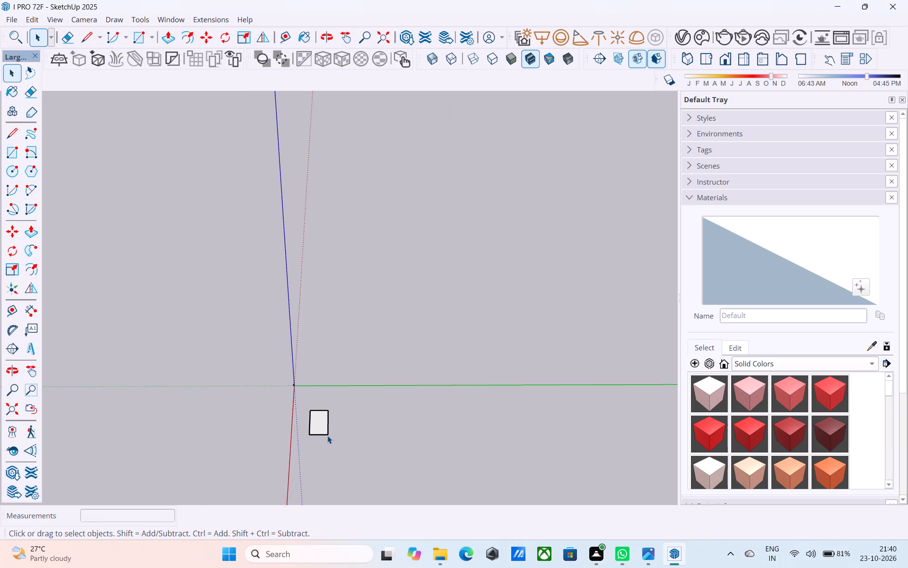
Offset the 100' by 60' rectangle's outline inward by 9".
{"action": "scroll", "coordinate": [327, 435], "scroll_direction": "down", "scroll_amount": 3}
{"action": "scroll", "coordinate": [327, 435], "scroll_direction": "up", "scroll_amount": 5}
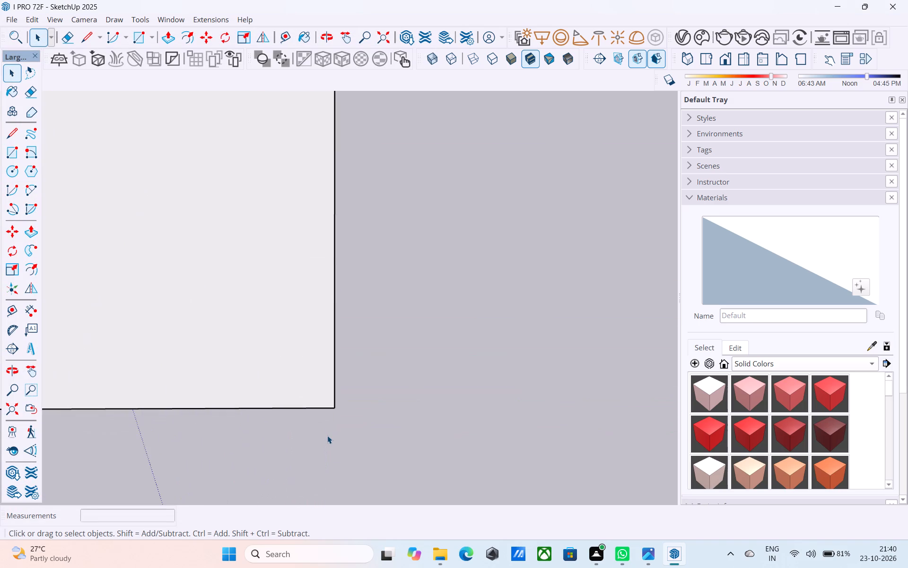
{"action": "scroll", "coordinate": [327, 435], "scroll_direction": "down", "scroll_amount": 16, "text": "ctrl"}
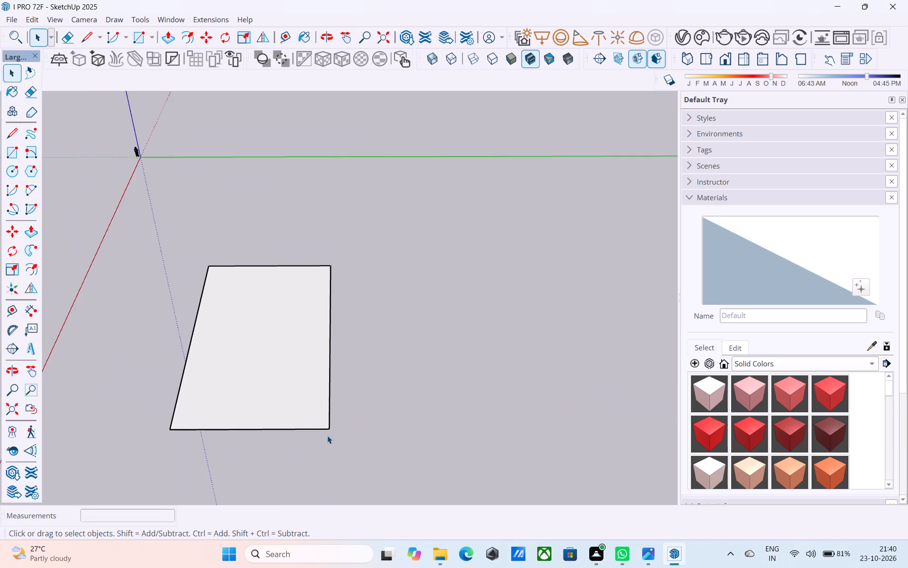
{"action": "scroll", "coordinate": [327, 435], "scroll_direction": "down", "scroll_amount": 3, "text": "ctrl"}
{"action": "key", "text": "f"}
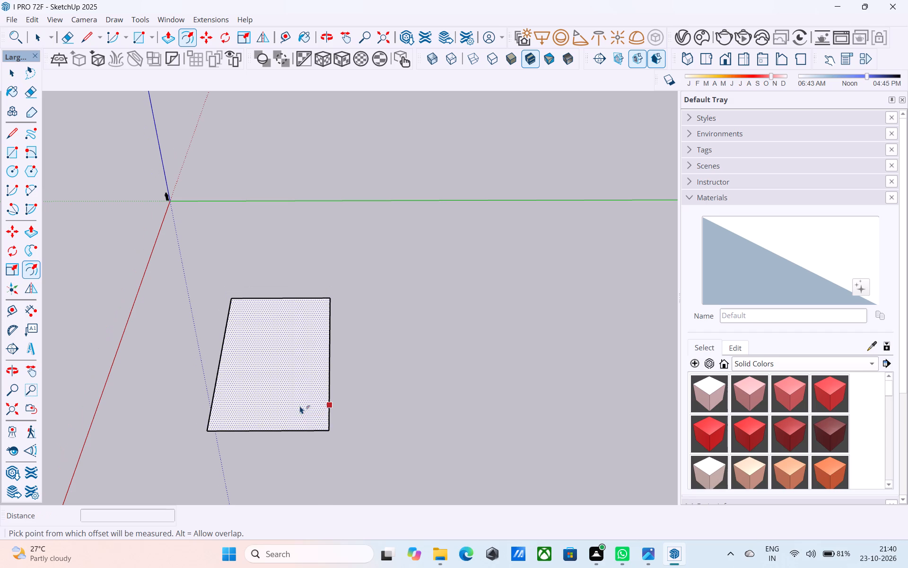
{"action": "left_click_drag", "start_coordinate": [300, 406], "coordinate": [312, 419]}
{"action": "key", "text": "9"}
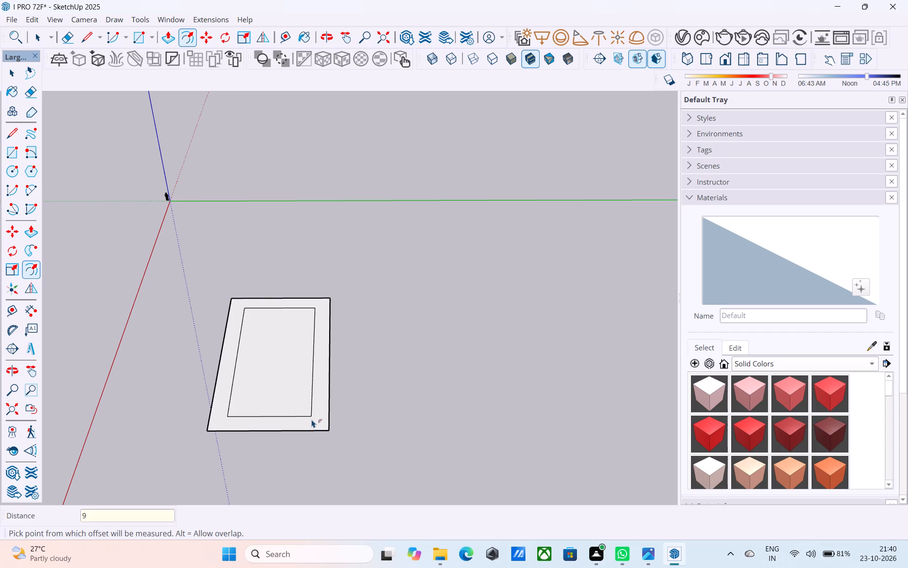
{"action": "key", "text": "shift+quotedbl"}
{"action": "key", "text": "Return"}
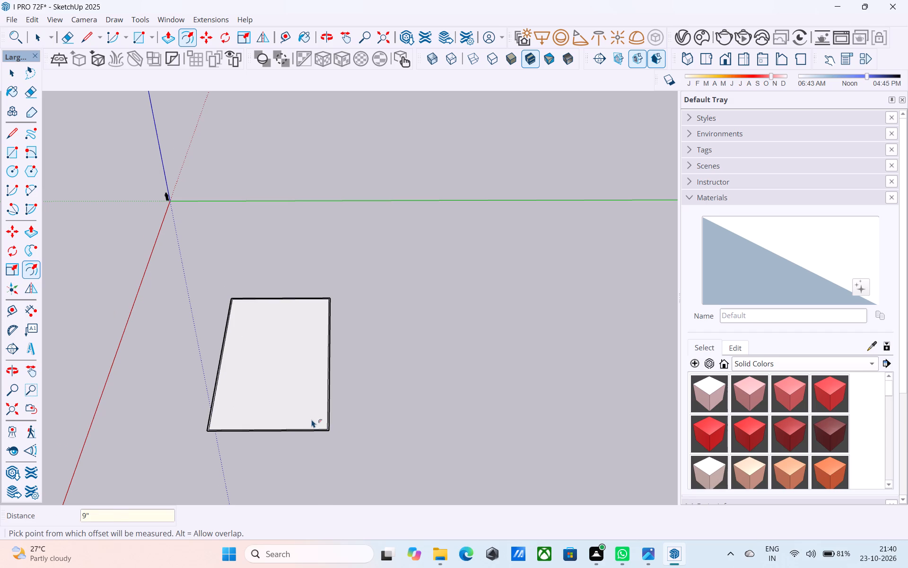
{"action": "key", "text": "z"}
{"action": "key", "text": "space"}
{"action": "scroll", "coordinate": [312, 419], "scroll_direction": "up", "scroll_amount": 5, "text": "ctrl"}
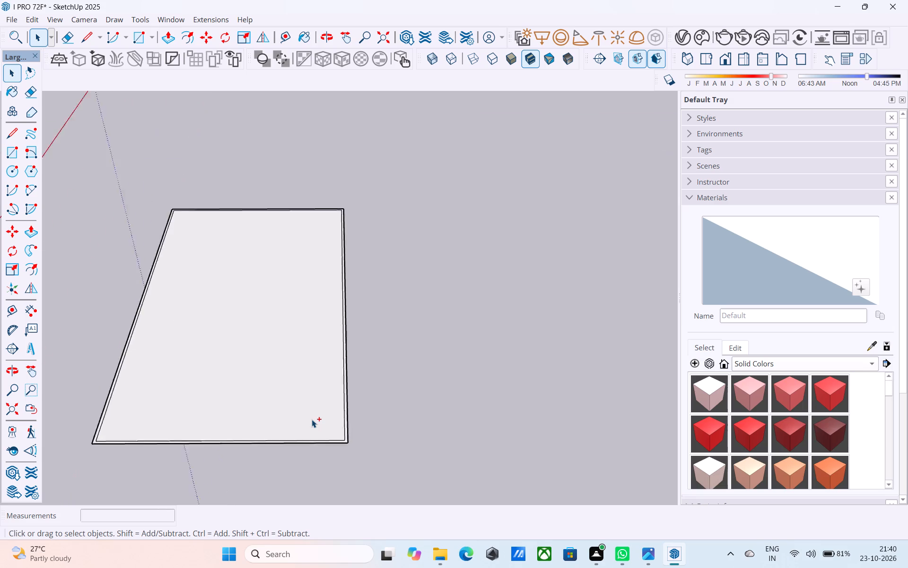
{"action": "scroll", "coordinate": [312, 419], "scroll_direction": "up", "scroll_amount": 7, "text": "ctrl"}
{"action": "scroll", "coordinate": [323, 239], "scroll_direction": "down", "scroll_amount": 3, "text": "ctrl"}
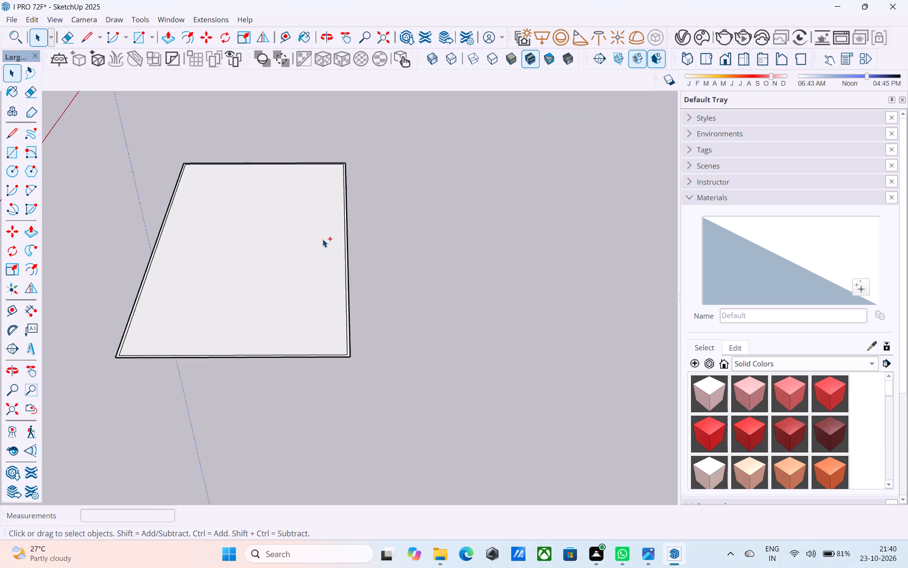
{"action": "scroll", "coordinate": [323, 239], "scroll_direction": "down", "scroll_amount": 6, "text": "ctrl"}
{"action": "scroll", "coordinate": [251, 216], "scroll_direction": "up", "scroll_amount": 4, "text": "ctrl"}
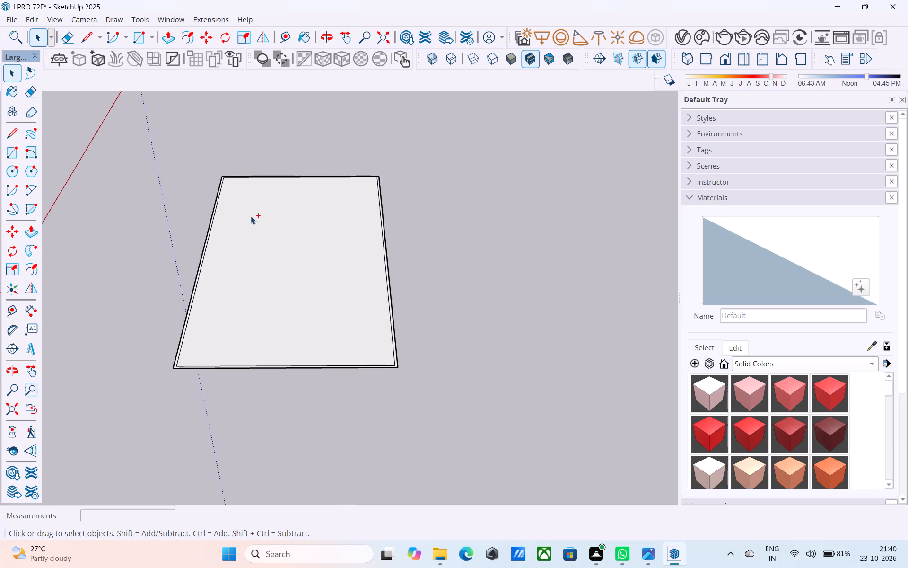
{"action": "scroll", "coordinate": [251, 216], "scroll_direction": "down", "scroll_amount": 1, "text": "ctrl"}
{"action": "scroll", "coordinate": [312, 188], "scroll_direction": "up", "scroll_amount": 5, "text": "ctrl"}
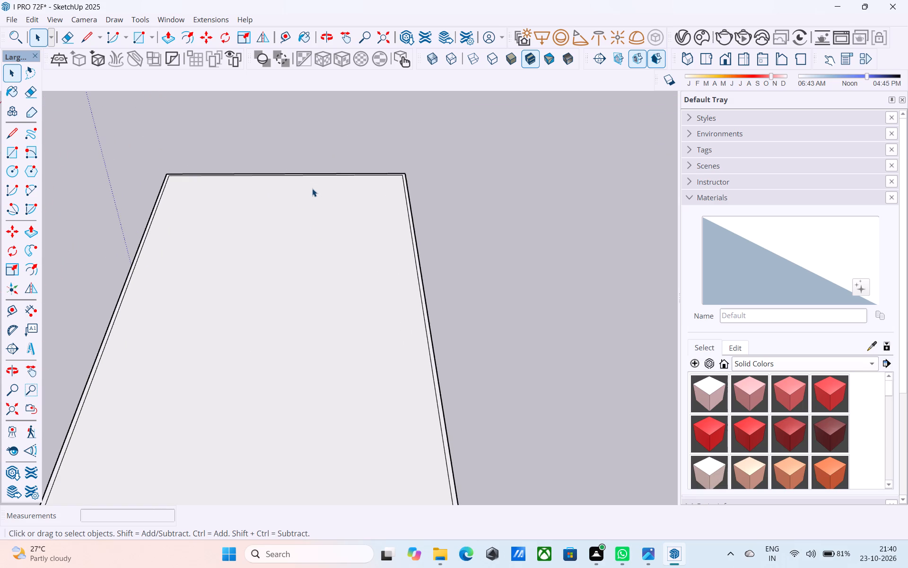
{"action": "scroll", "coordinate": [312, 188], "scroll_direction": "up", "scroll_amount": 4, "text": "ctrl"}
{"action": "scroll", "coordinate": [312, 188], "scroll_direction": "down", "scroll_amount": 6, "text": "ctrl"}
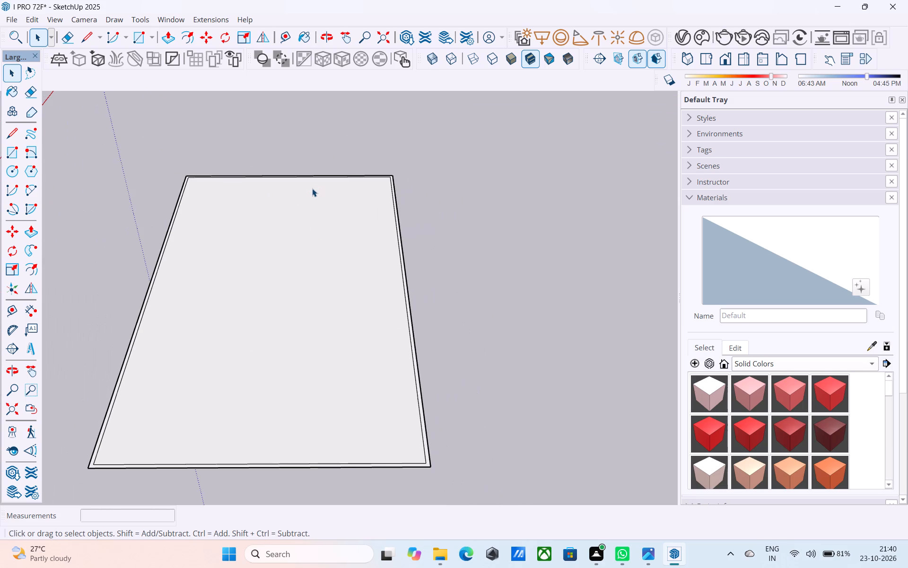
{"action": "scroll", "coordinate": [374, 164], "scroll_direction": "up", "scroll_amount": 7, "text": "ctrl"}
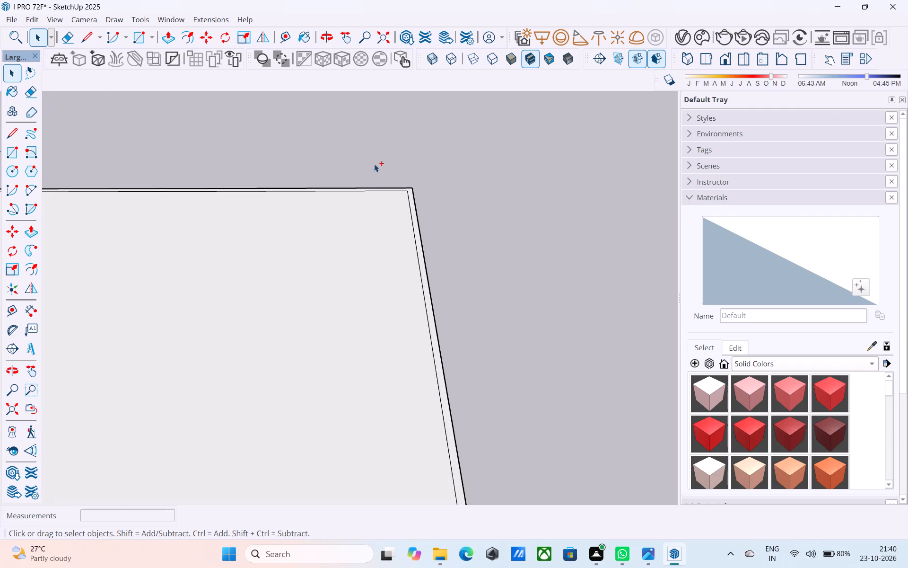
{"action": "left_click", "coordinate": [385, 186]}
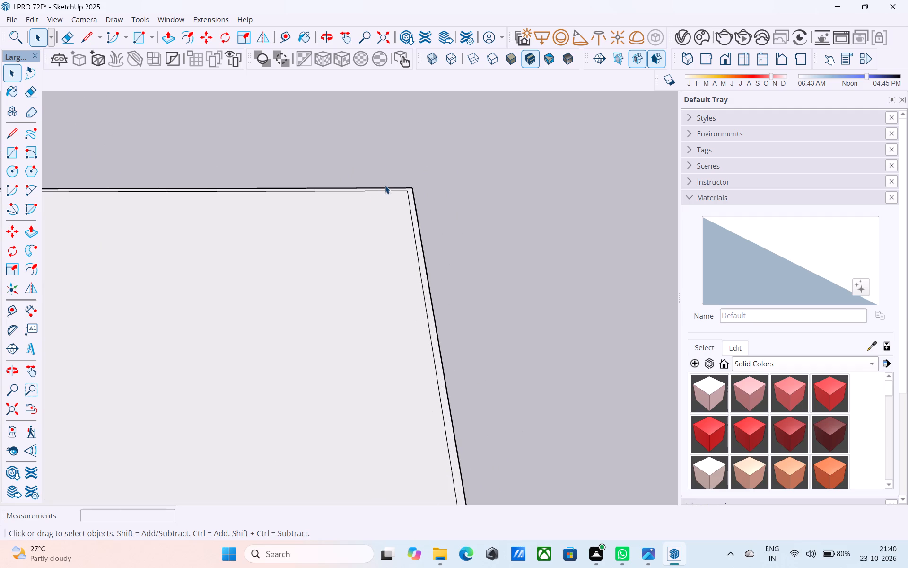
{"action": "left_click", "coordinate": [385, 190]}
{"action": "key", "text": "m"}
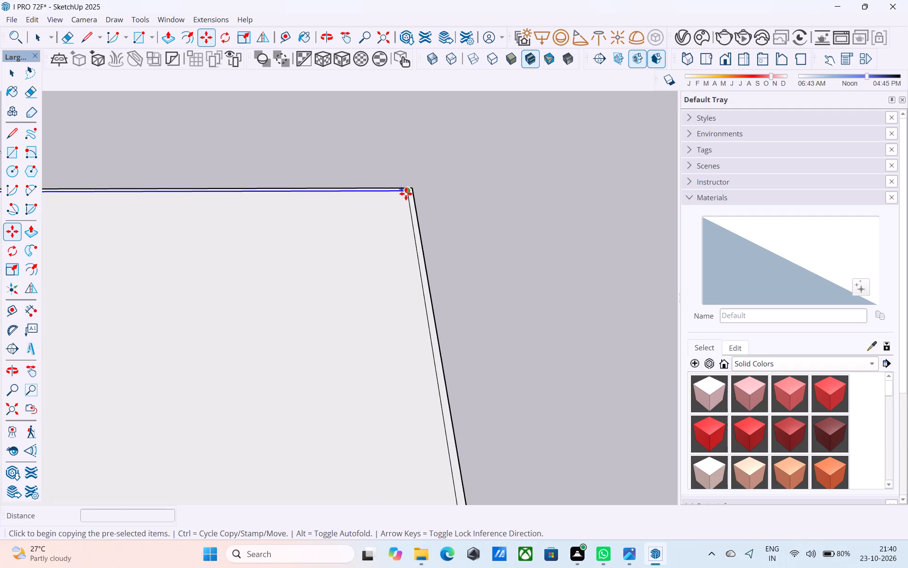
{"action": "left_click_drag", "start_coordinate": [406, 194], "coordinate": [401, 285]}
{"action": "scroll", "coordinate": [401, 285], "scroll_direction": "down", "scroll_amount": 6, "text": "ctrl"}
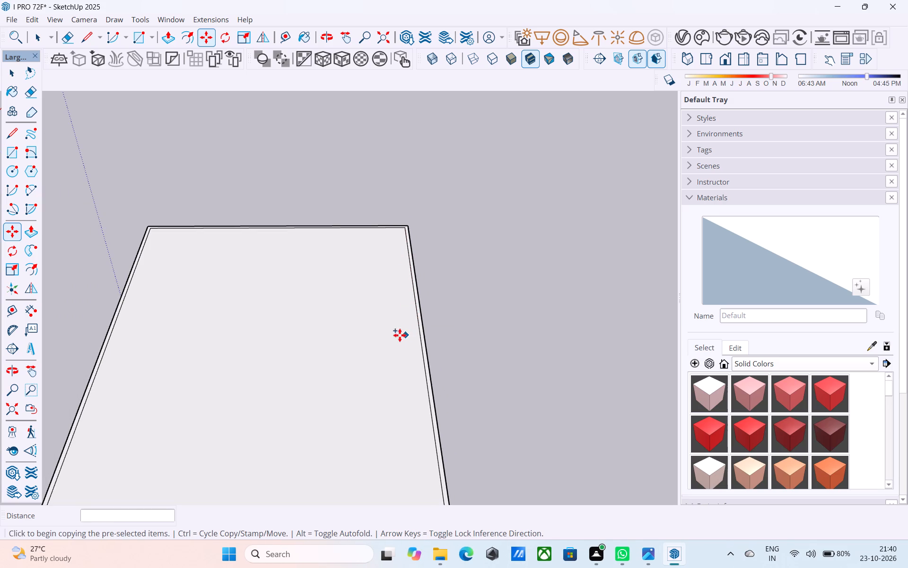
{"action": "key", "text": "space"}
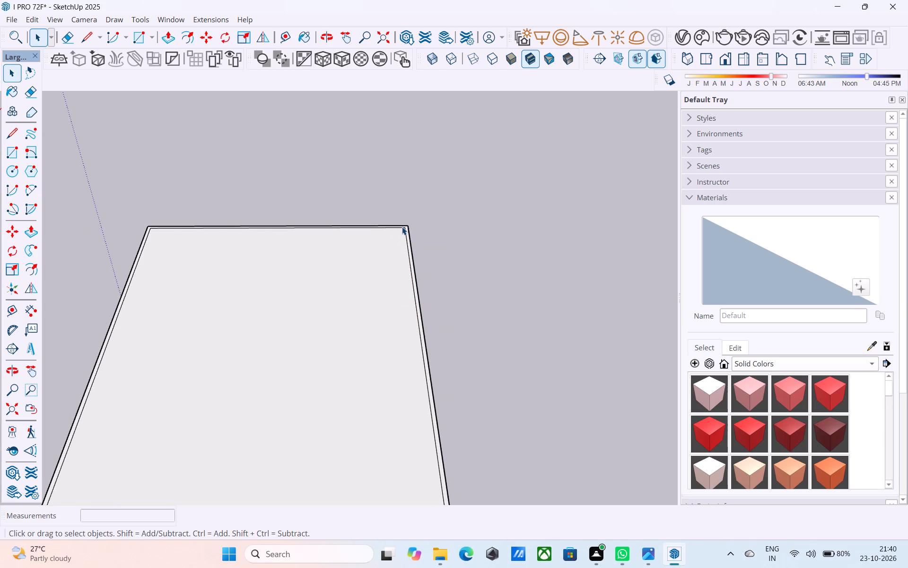
Copy the inner outline's short edge nearest the green axis 40' inward along the red axis direction.
{"action": "scroll", "coordinate": [402, 227], "scroll_direction": "left", "scroll_amount": 2}
{"action": "scroll", "coordinate": [402, 227], "scroll_direction": "right", "scroll_amount": 1}
{"action": "scroll", "coordinate": [402, 227], "scroll_direction": "left", "scroll_amount": 1}
{"action": "scroll", "coordinate": [402, 227], "scroll_direction": "right", "scroll_amount": 1}
{"action": "scroll", "coordinate": [402, 227], "scroll_direction": "left", "scroll_amount": 1}
{"action": "scroll", "coordinate": [402, 227], "scroll_direction": "right", "scroll_amount": 1}
{"action": "scroll", "coordinate": [402, 227], "scroll_direction": "left", "scroll_amount": 1}
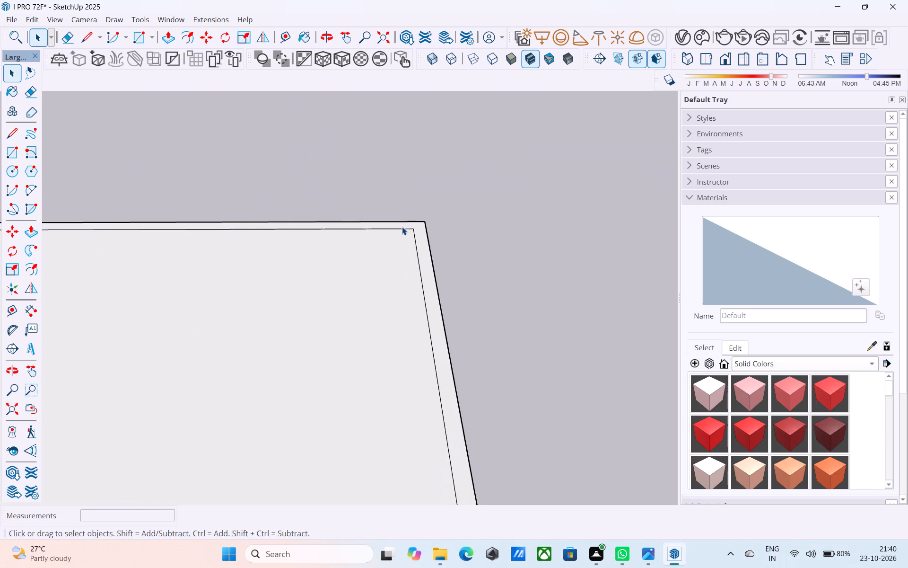
{"action": "left_click", "coordinate": [402, 229]}
{"action": "key", "text": "m"}
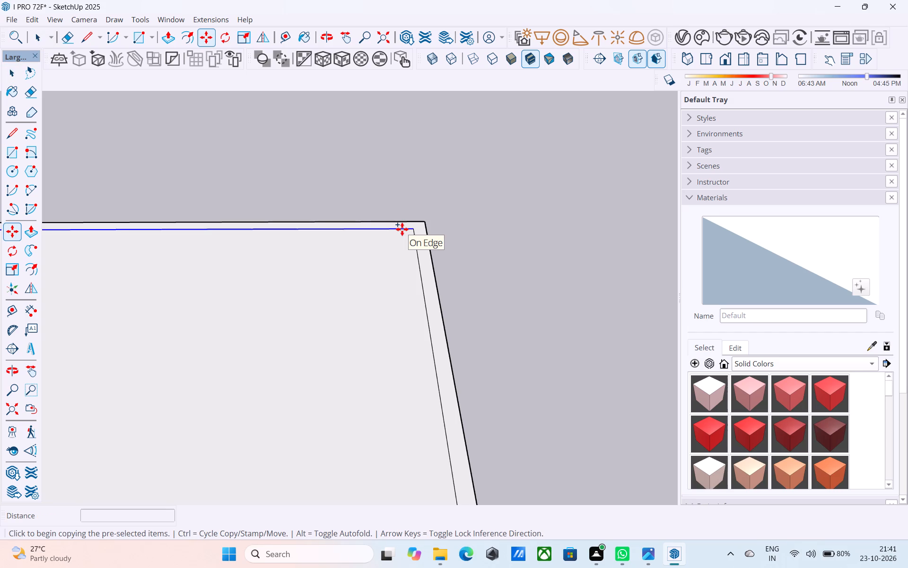
{"action": "left_click", "coordinate": [413, 231]}
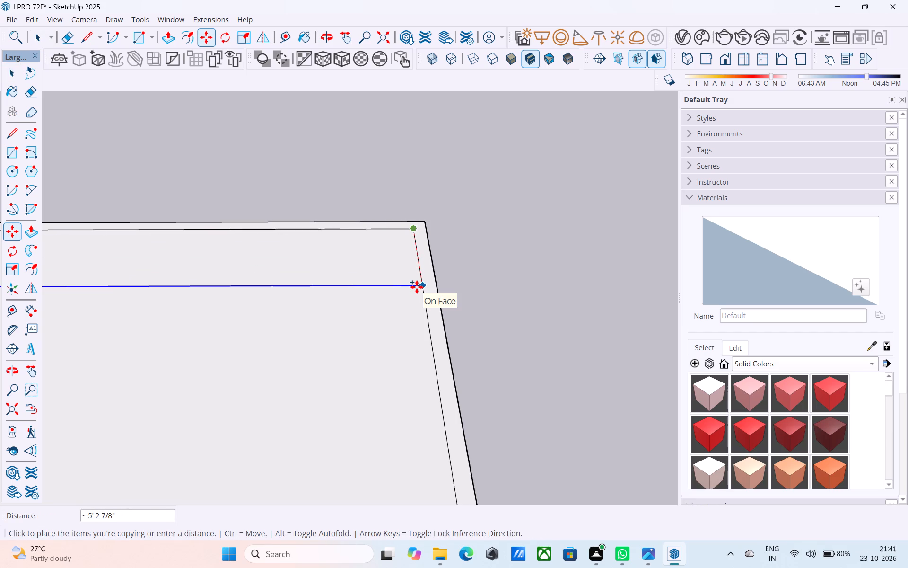
{"action": "type", "text": "40'"}
{"action": "key", "text": "Return"}
Save the changes to the model.
{"action": "scroll", "coordinate": [417, 287], "scroll_direction": "down", "scroll_amount": 9, "text": "ctrl"}
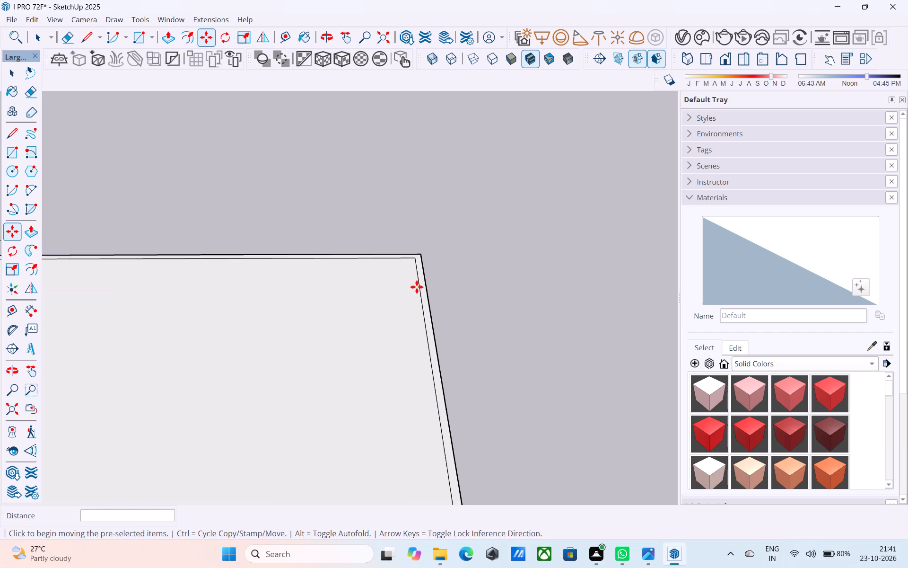
{"action": "scroll", "coordinate": [417, 287], "scroll_direction": "down", "scroll_amount": 10, "text": "ctrl"}
{"action": "scroll", "coordinate": [417, 287], "scroll_direction": "up", "scroll_amount": 1, "text": "ctrl"}
{"action": "scroll", "coordinate": [417, 287], "scroll_direction": "down", "scroll_amount": 5, "text": "ctrl"}
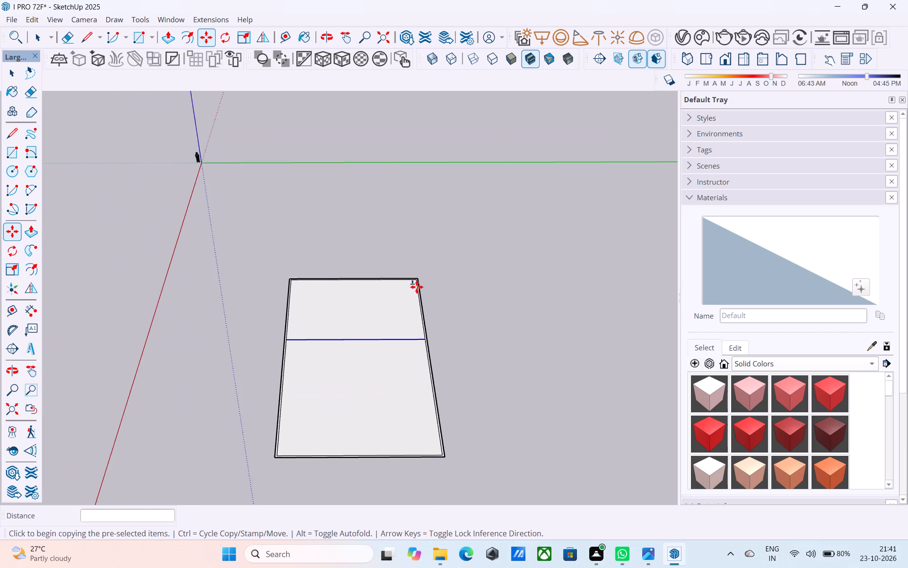
{"action": "scroll", "coordinate": [417, 287], "scroll_direction": "down", "scroll_amount": 4, "text": "ctrl"}
{"action": "key", "text": "ctrl+s"}
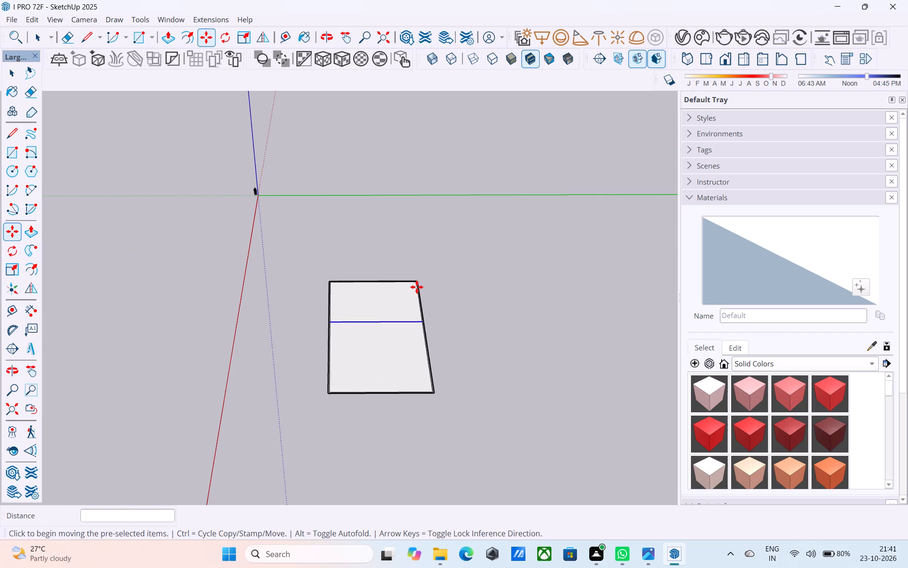
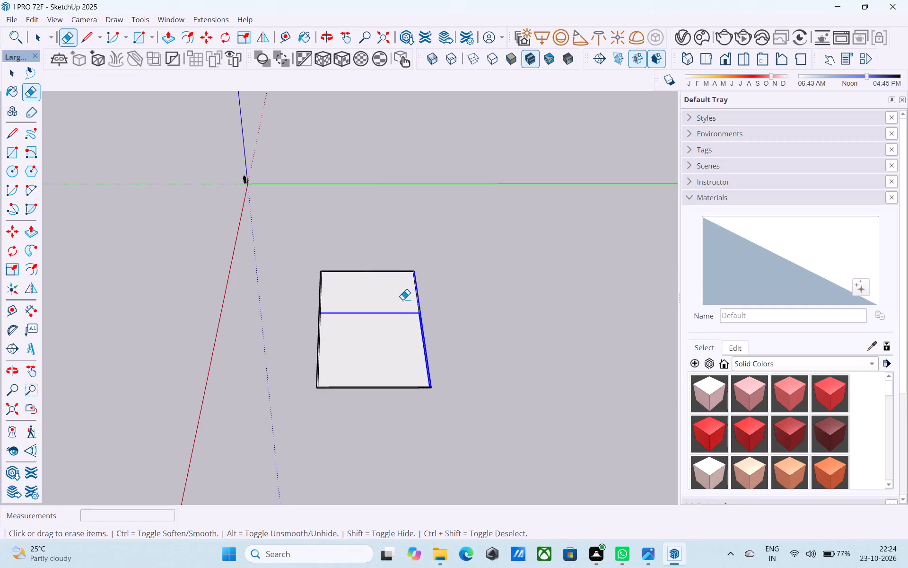
Erase the entire 100' by 60' layout, including its faces, 9" wall outline and dividing line.
{"action": "left_click_drag", "start_coordinate": [392, 266], "coordinate": [331, 281]}
{"action": "left_click_drag", "start_coordinate": [332, 283], "coordinate": [336, 293]}
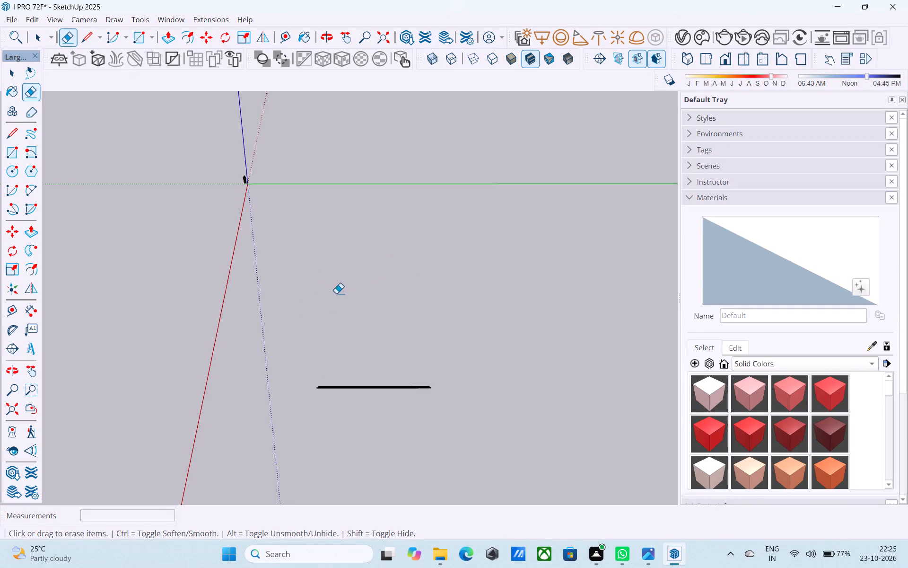
{"action": "left_click_drag", "start_coordinate": [336, 293], "coordinate": [363, 407]}
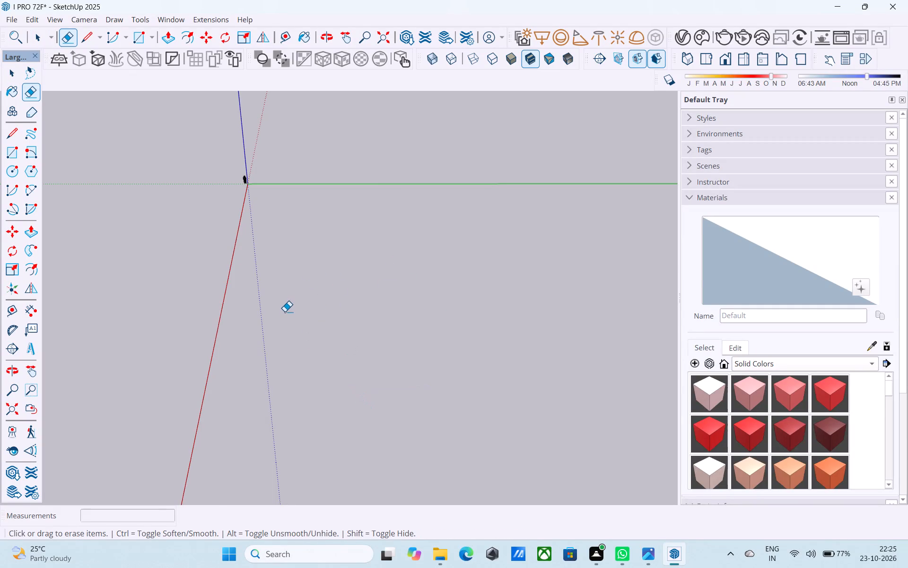
{"action": "scroll", "coordinate": [285, 311], "scroll_direction": "down", "scroll_amount": 5}
{"action": "key", "text": "space"}
Draw a new rectangle with dimensions 60',30' on the ground plane, clear of the red and green axes.
{"action": "middle_click_drag", "start_coordinate": [326, 359], "coordinate": [295, 358]}
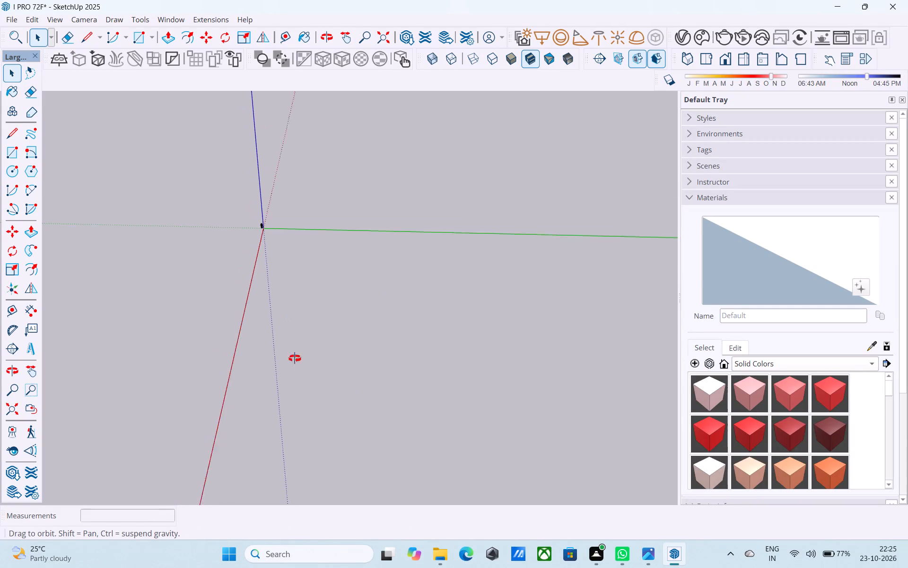
{"action": "middle_click_drag", "start_coordinate": [295, 358], "coordinate": [316, 366]}
{"action": "middle_click_drag", "start_coordinate": [428, 350], "coordinate": [460, 312], "text": "shift"}
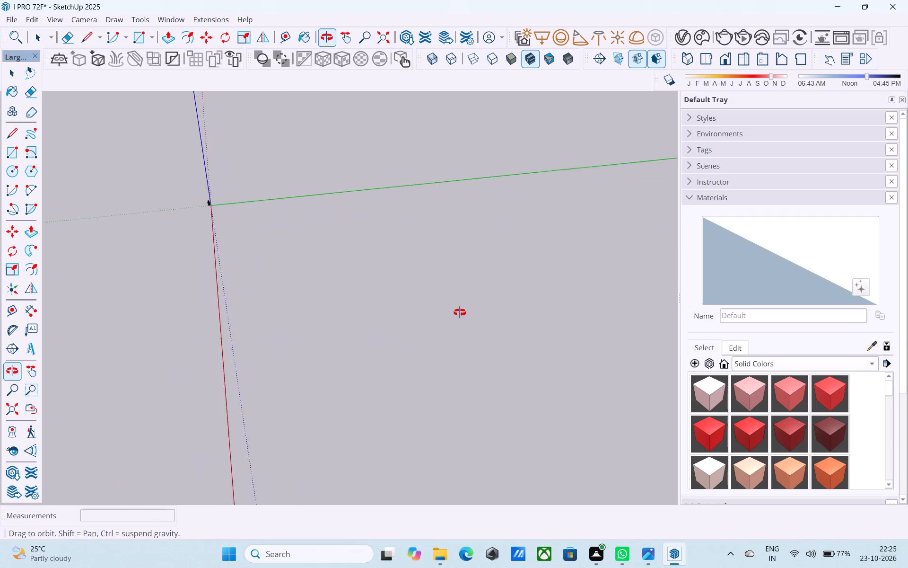
{"action": "middle_click_drag", "start_coordinate": [460, 312], "coordinate": [452, 315], "text": "shift"}
{"action": "key", "text": "r"}
{"action": "left_click", "coordinate": [337, 286]}
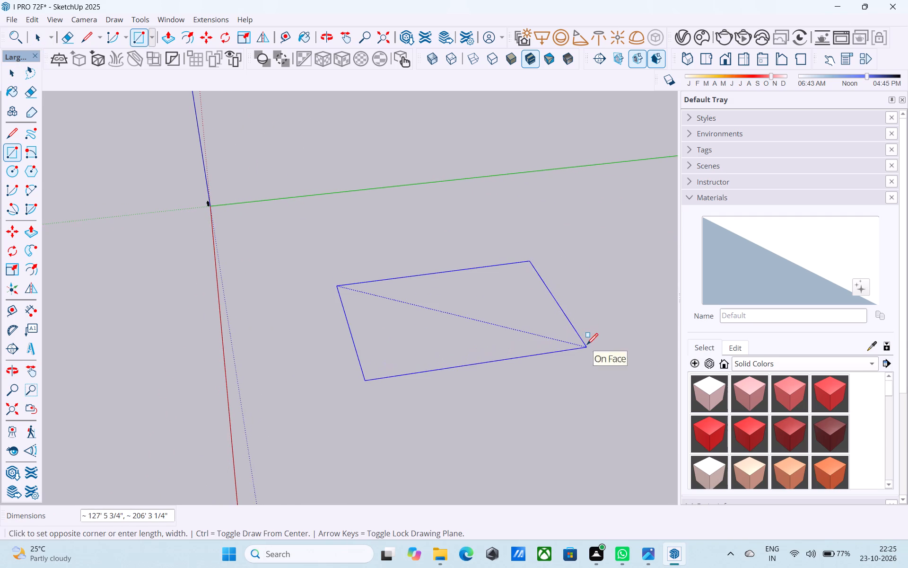
{"action": "scroll", "coordinate": [447, 308], "scroll_direction": "up", "scroll_amount": 5}
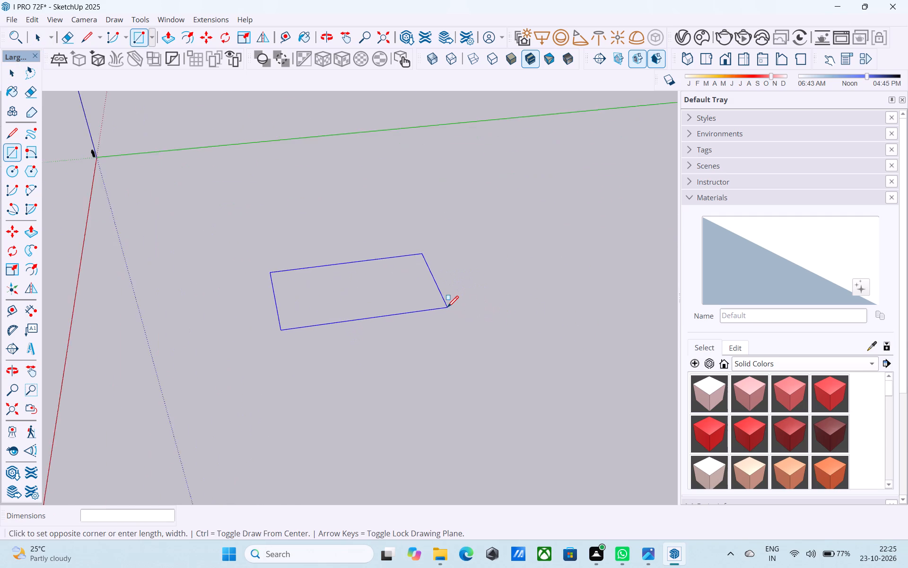
{"action": "scroll", "coordinate": [447, 308], "scroll_direction": "up", "scroll_amount": 2}
{"action": "middle_click_drag", "start_coordinate": [428, 302], "coordinate": [426, 315]}
{"action": "scroll", "coordinate": [423, 297], "scroll_direction": "down", "scroll_amount": 5}
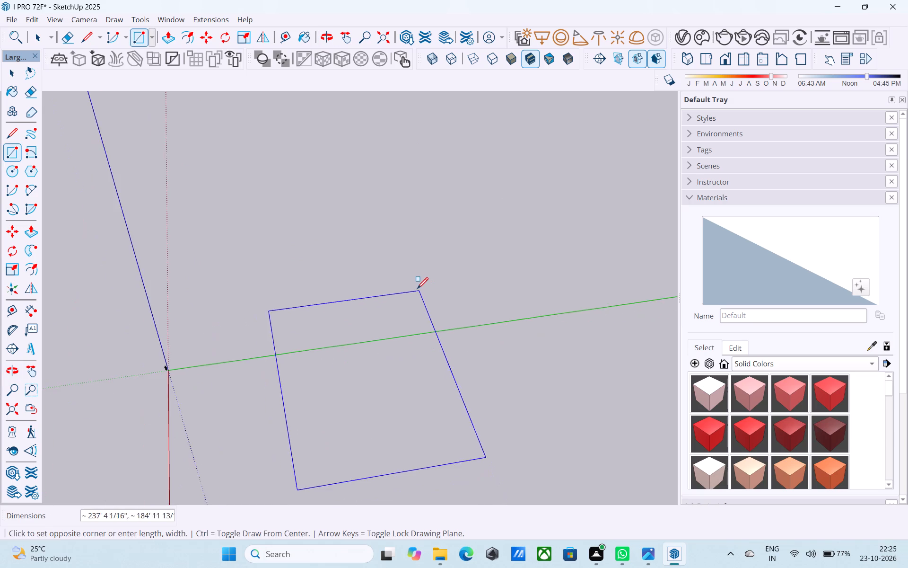
{"action": "scroll", "coordinate": [417, 290], "scroll_direction": "down", "scroll_amount": 7}
{"action": "middle_click_drag", "start_coordinate": [442, 449], "coordinate": [411, 346]}
{"action": "scroll", "coordinate": [411, 346], "scroll_direction": "up", "scroll_amount": 3}
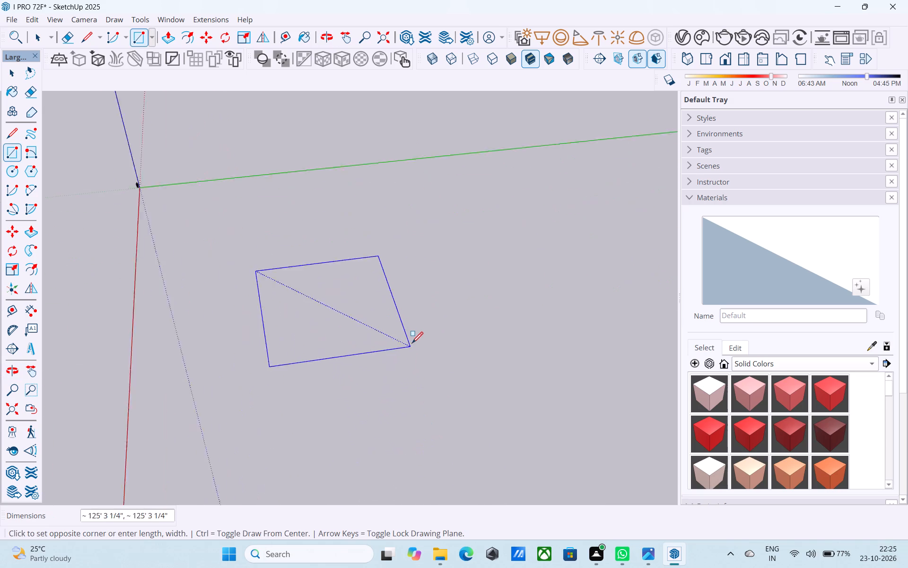
{"action": "scroll", "coordinate": [412, 344], "scroll_direction": "up", "scroll_amount": 2}
{"action": "middle_click_drag", "start_coordinate": [453, 320], "coordinate": [468, 338], "text": "shift"}
{"action": "scroll", "coordinate": [468, 338], "scroll_direction": "up", "scroll_amount": 1}
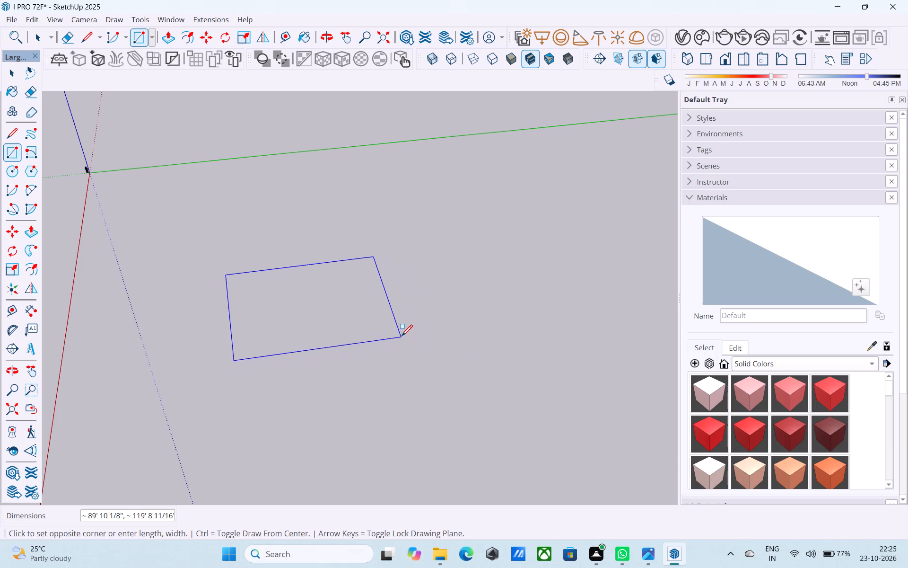
{"action": "key", "text": "6"}
{"action": "type", "text": "0',"}
{"action": "type", "text": "30'"}
{"action": "key", "text": "Return"}
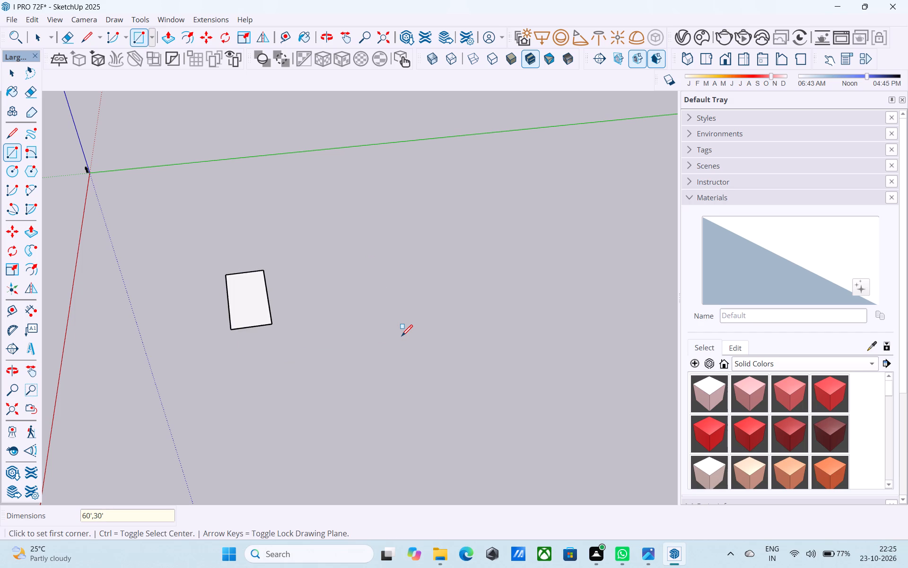
Change the new rectangle's dimensions to 30',60' so its long side follows the green axis direction.
{"action": "type", "text": "30',60'"}
{"action": "key", "text": "Return"}
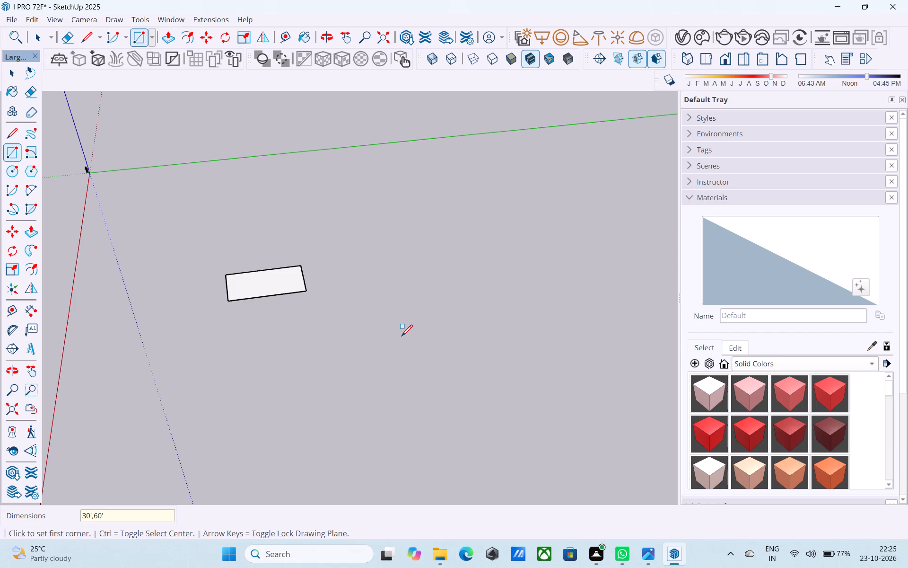
Offset the 30' by 60' rectangle's outline inward by 9".
{"action": "scroll", "coordinate": [402, 337], "scroll_direction": "up", "scroll_amount": 1}
{"action": "scroll", "coordinate": [255, 228], "scroll_direction": "up", "scroll_amount": 14}
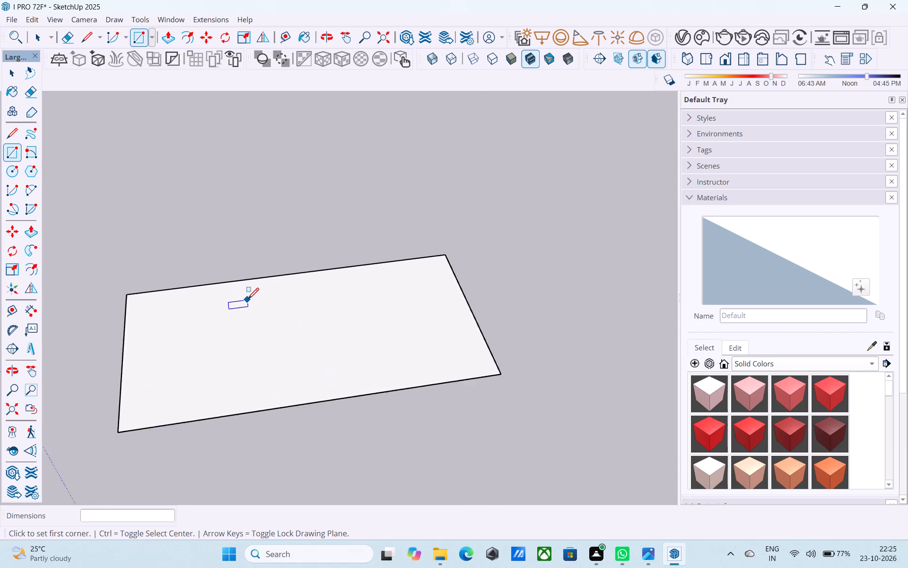
{"action": "scroll", "coordinate": [248, 300], "scroll_direction": "up", "scroll_amount": 1}
{"action": "middle_click_drag", "start_coordinate": [243, 297], "coordinate": [313, 230]}
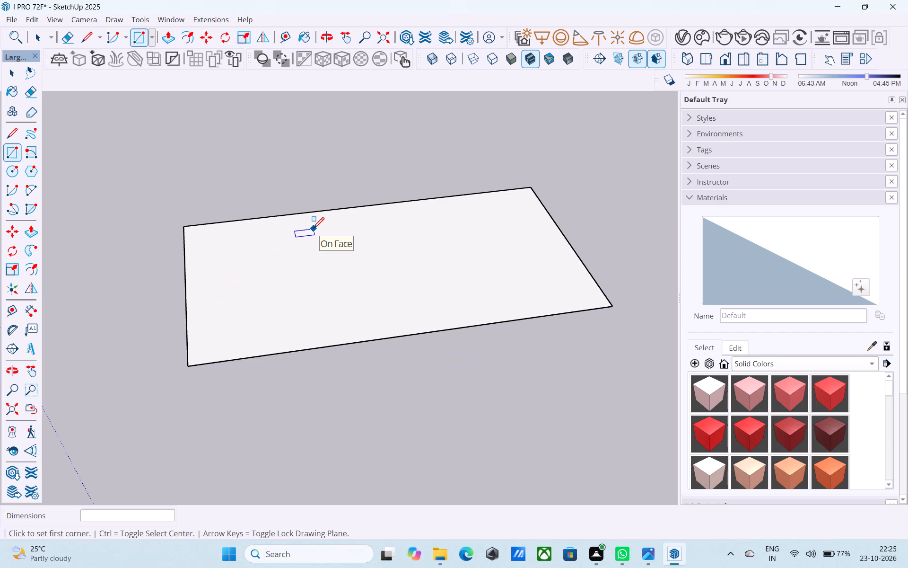
{"action": "middle_click_drag", "start_coordinate": [309, 231], "coordinate": [310, 302]}
{"action": "scroll", "coordinate": [310, 302], "scroll_direction": "up", "scroll_amount": 1}
{"action": "key", "text": "space"}
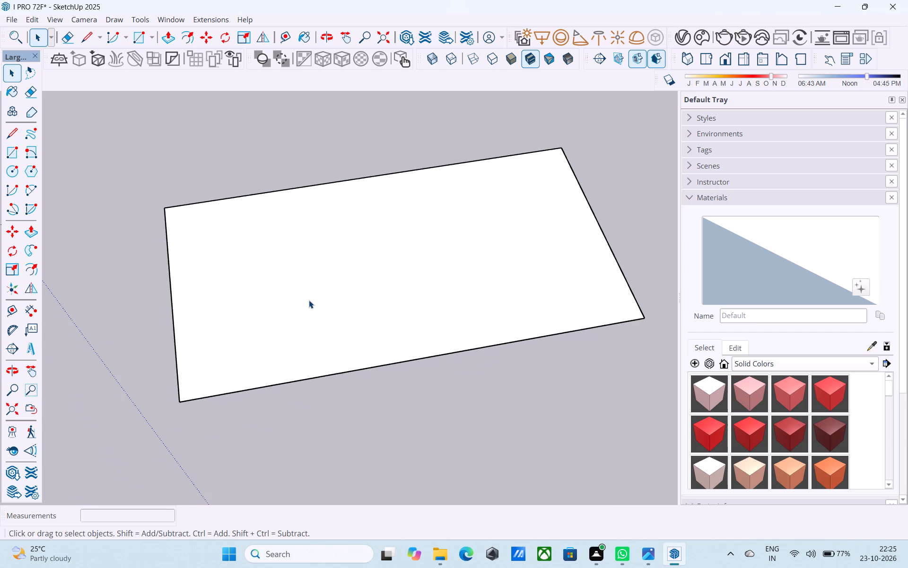
{"action": "left_click", "coordinate": [309, 300]}
{"action": "key", "text": "f"}
{"action": "left_click", "coordinate": [309, 300]}
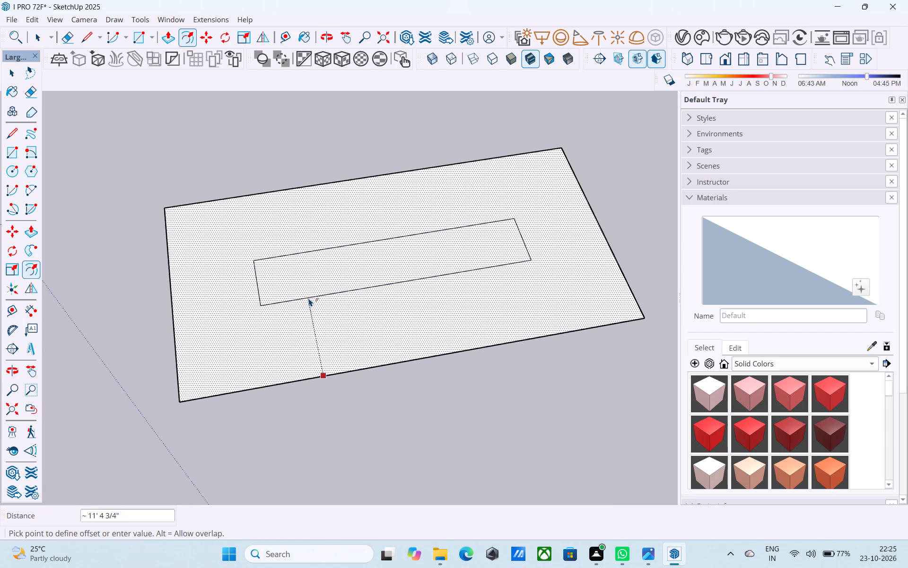
{"action": "type", "text": "9\""}
{"action": "key", "text": "Return"}
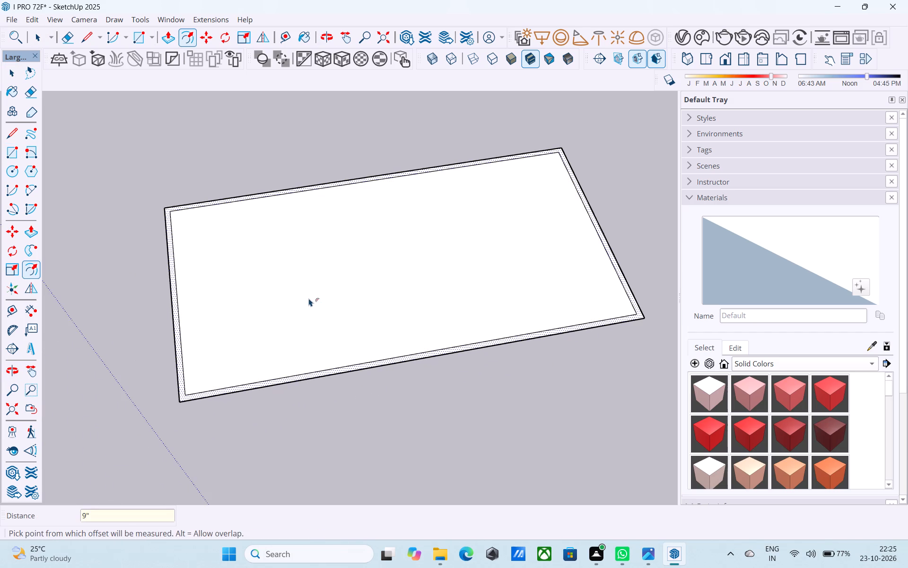
{"action": "key", "text": "space"}
{"action": "key", "text": "space"}
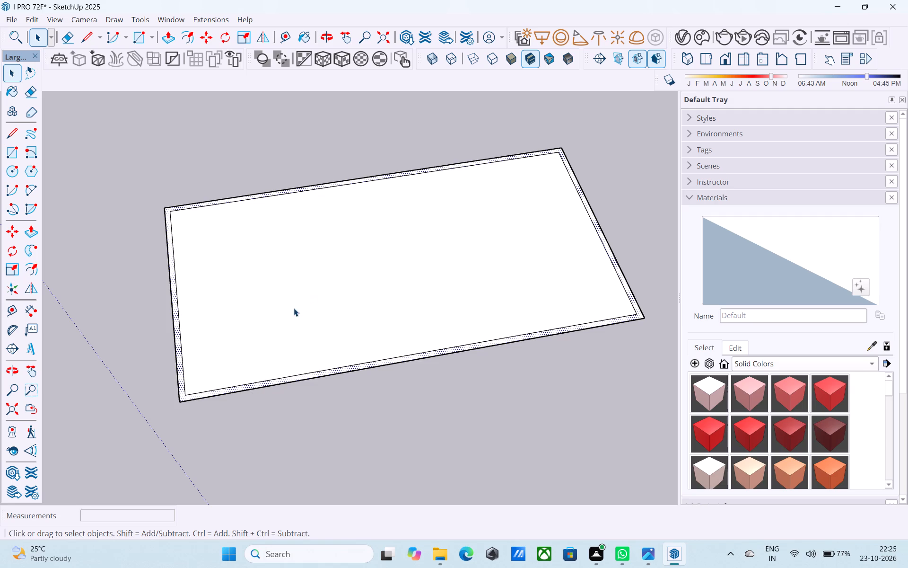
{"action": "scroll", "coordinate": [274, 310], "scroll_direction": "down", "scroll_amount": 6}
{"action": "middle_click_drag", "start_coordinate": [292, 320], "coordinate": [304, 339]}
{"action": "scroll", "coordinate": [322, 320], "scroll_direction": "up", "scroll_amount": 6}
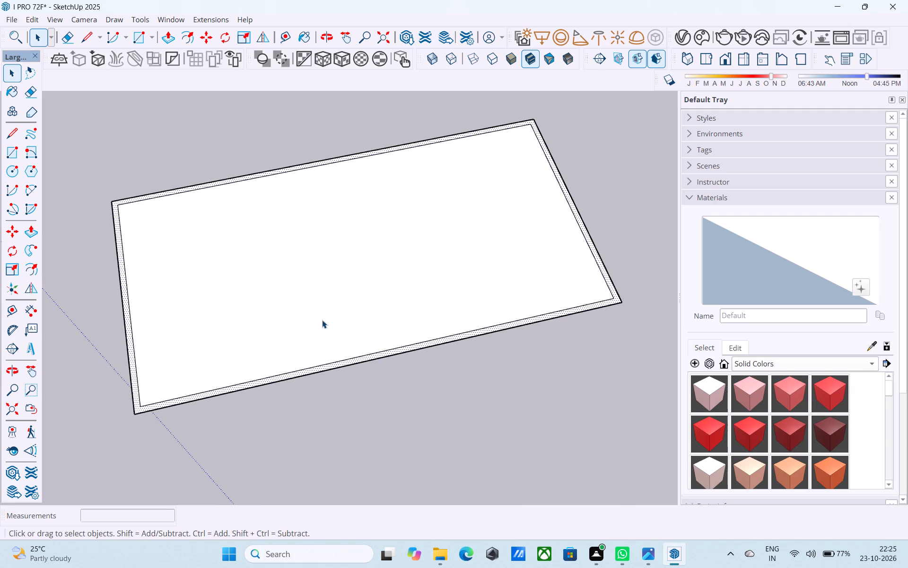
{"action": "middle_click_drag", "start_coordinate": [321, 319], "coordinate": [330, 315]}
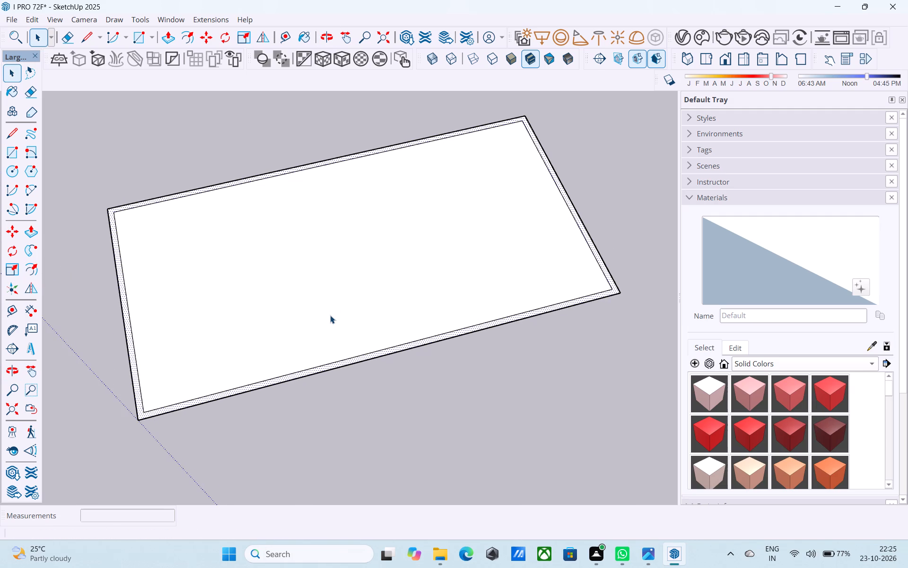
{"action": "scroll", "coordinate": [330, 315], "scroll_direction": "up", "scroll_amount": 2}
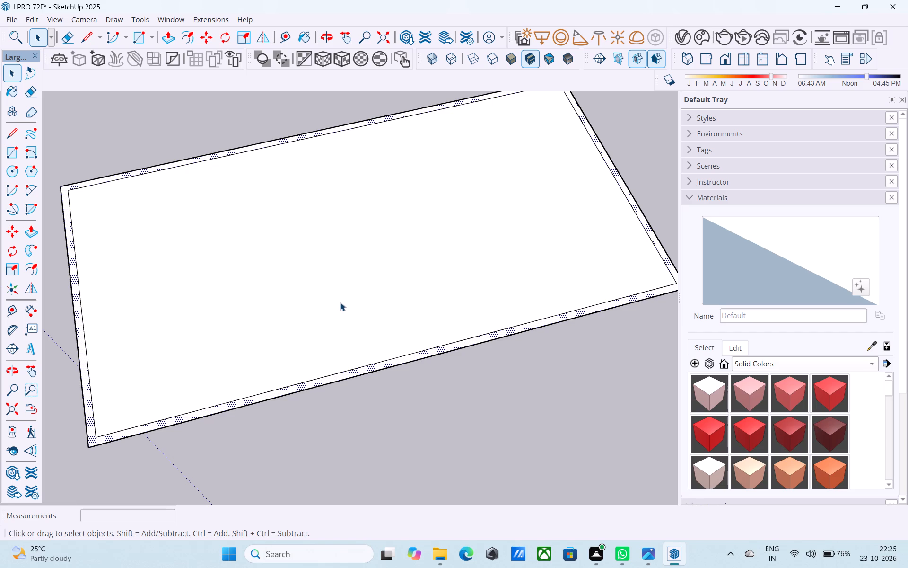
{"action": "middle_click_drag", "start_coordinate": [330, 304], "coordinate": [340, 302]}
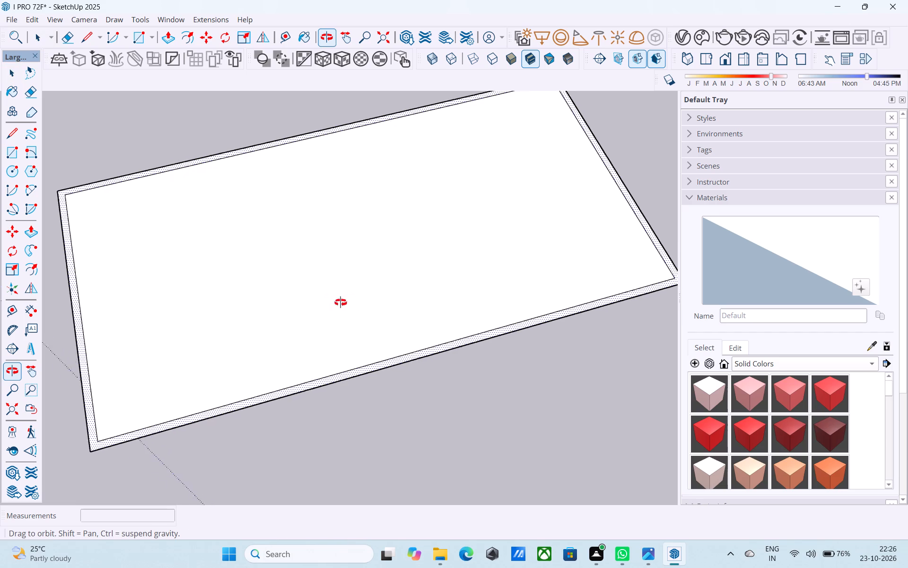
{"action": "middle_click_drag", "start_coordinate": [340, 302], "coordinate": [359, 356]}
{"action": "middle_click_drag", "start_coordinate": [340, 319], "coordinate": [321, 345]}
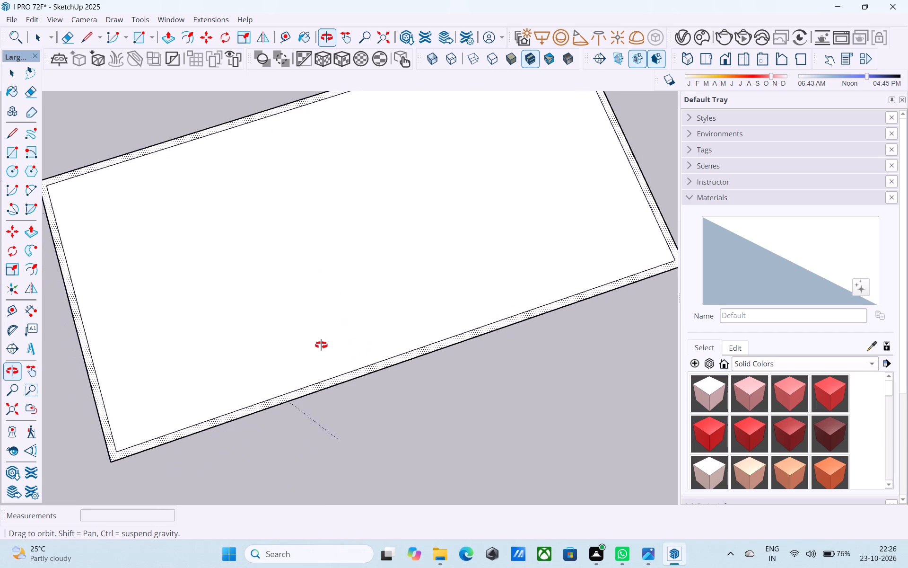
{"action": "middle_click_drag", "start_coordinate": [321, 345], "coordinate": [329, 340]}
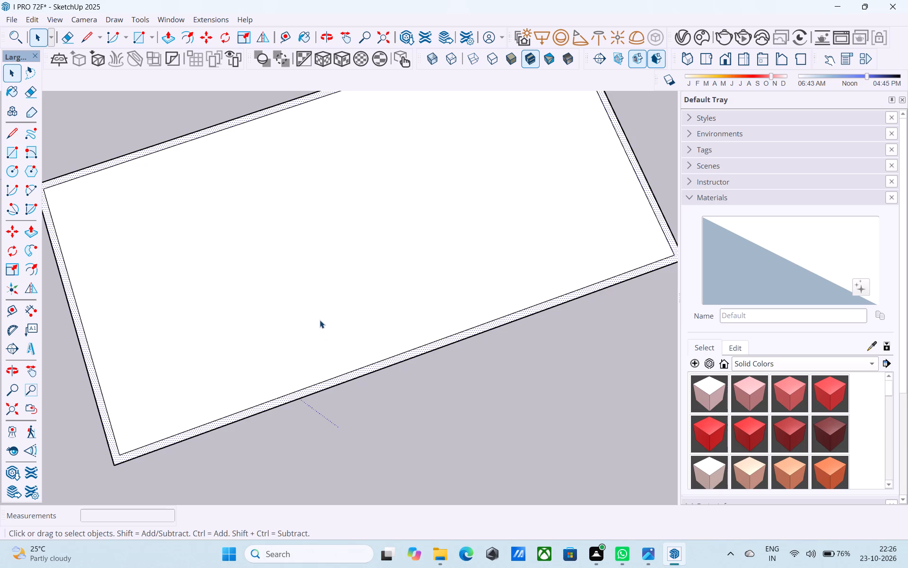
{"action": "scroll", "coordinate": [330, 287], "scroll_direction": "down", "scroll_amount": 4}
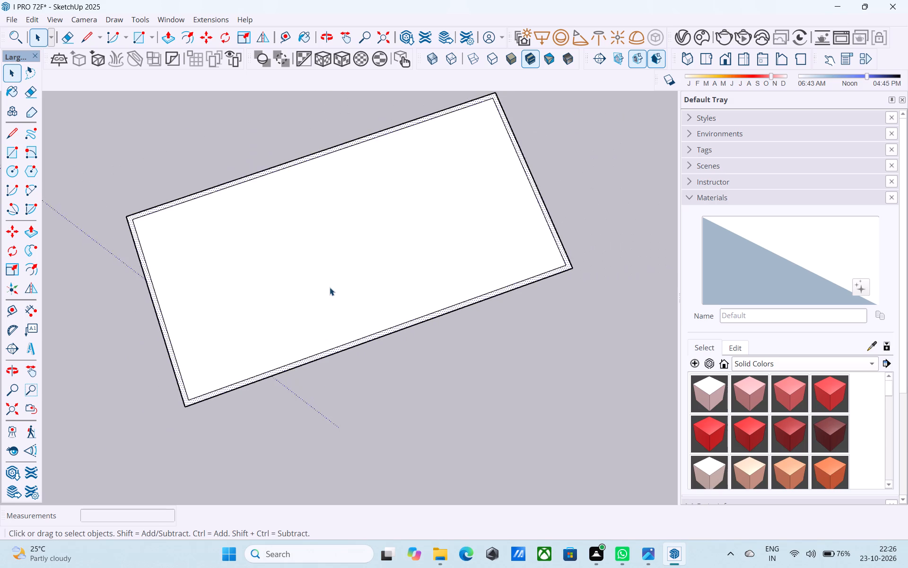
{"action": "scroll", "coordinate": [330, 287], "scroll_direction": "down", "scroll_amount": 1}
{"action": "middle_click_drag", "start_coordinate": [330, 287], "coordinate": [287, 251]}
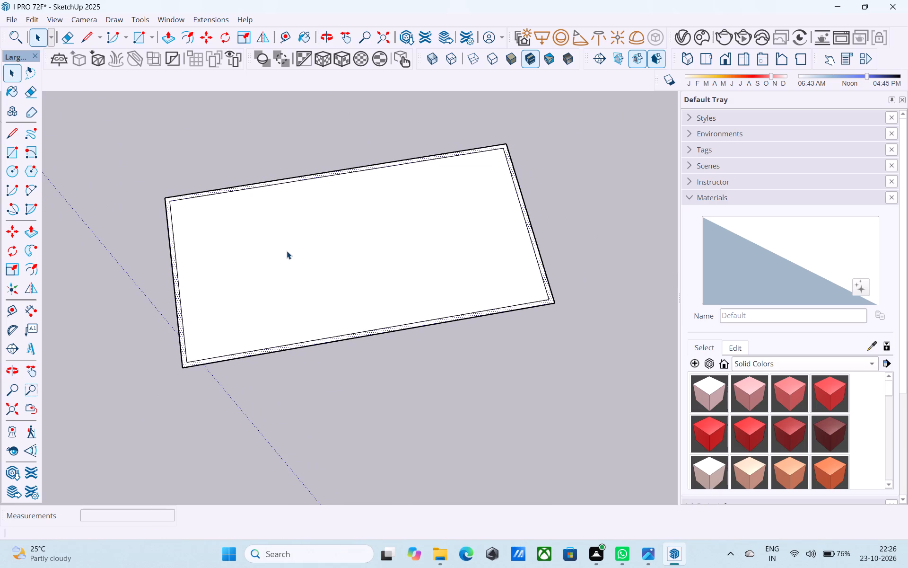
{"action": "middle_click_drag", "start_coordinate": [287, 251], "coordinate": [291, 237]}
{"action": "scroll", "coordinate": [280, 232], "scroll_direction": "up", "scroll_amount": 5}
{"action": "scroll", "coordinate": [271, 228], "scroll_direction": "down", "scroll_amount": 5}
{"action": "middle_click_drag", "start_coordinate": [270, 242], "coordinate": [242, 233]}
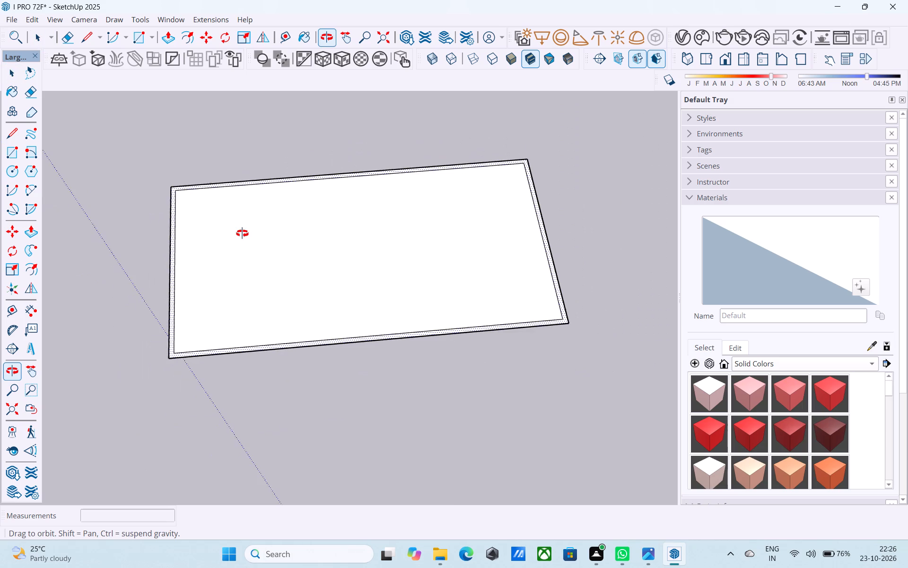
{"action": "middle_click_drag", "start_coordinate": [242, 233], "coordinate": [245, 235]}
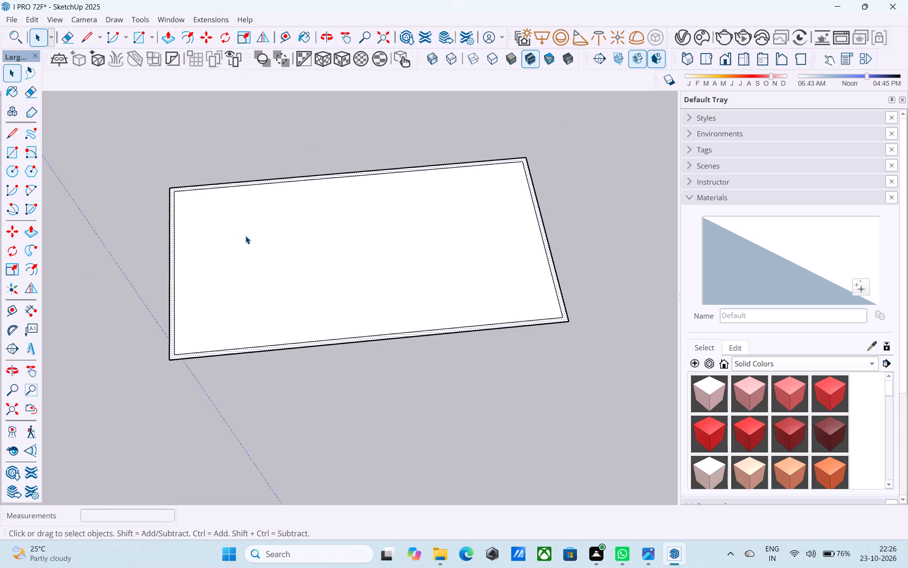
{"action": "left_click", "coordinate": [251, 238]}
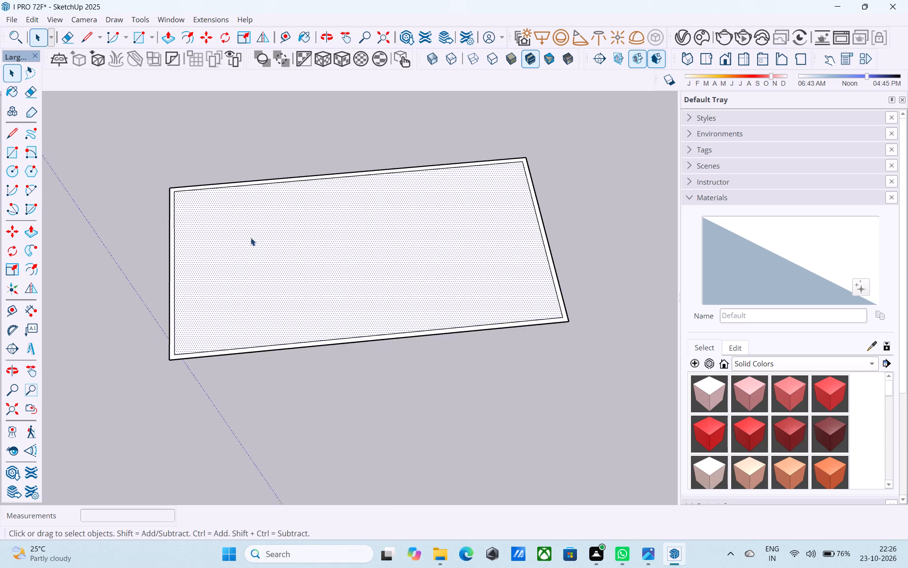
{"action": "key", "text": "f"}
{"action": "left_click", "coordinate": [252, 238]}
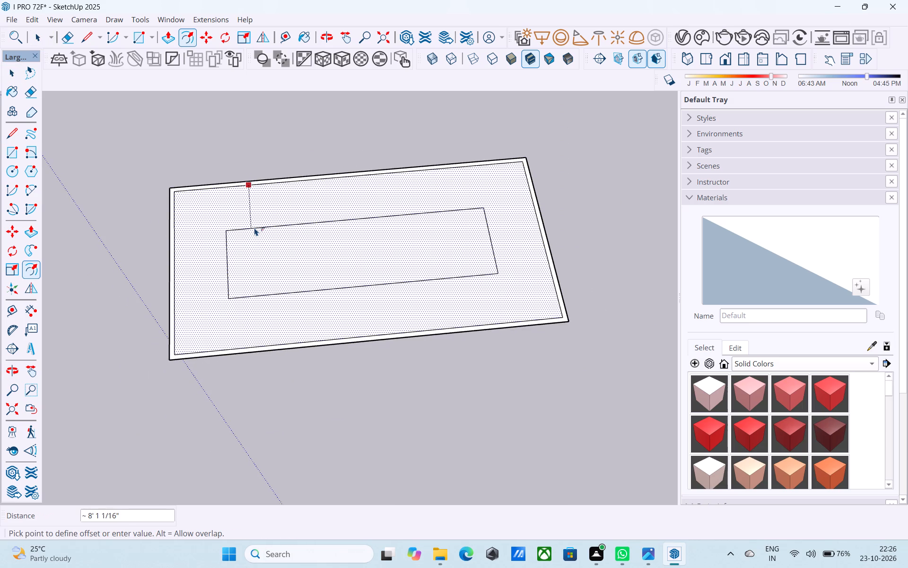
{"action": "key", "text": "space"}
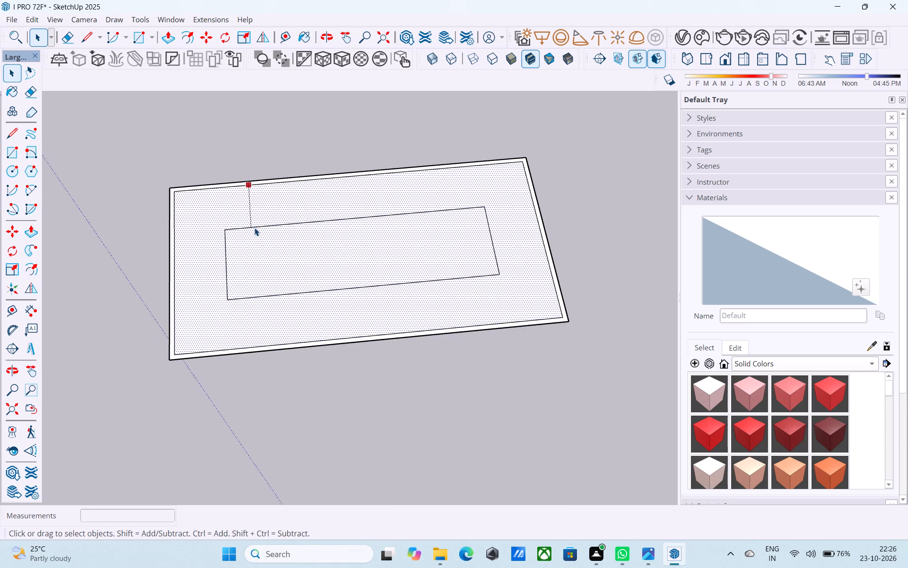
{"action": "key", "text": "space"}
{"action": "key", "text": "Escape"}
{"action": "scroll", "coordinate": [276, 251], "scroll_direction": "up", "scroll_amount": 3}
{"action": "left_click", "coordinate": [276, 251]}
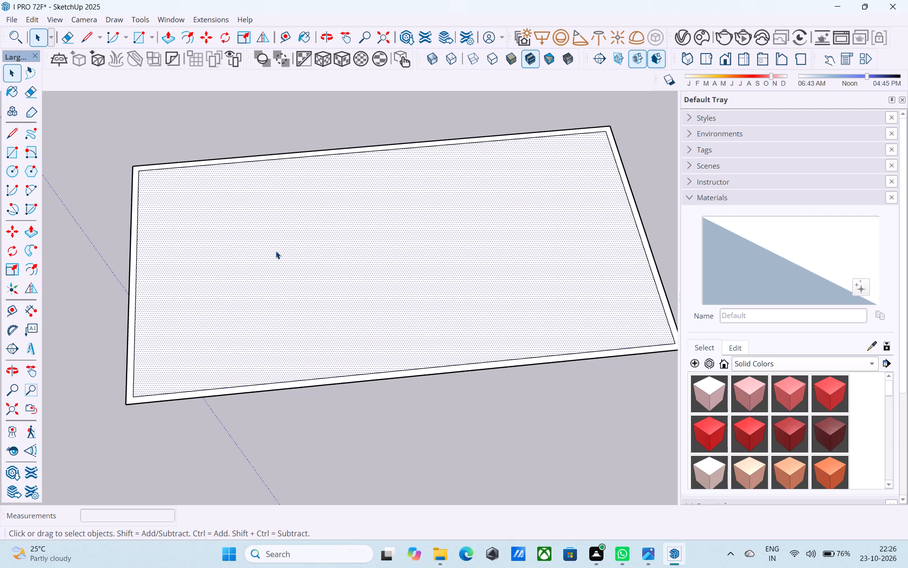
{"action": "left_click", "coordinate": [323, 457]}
Copy the inner wall outline's short edge nearest the blue dashed axis line 3' inward as a dividing line.
{"action": "scroll", "coordinate": [298, 313], "scroll_direction": "down", "scroll_amount": 2}
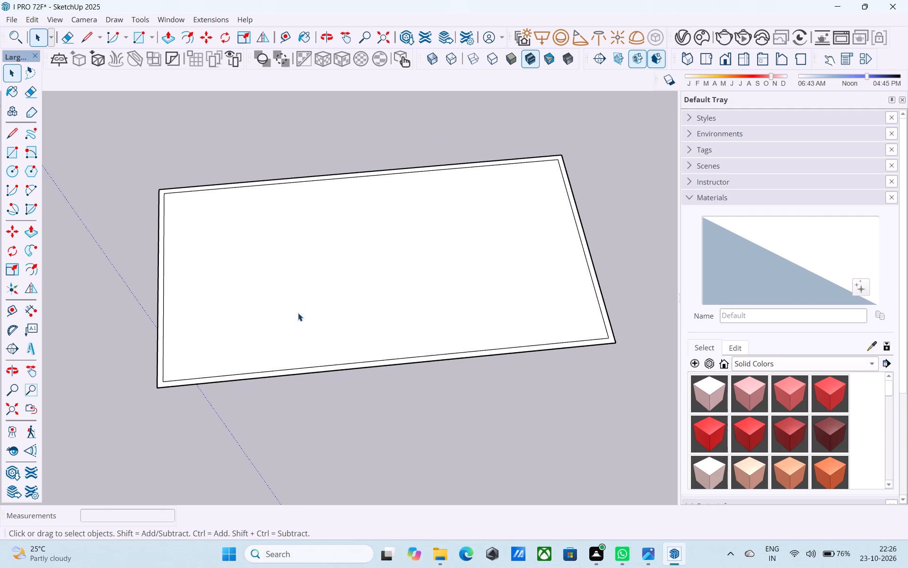
{"action": "left_click", "coordinate": [165, 291]}
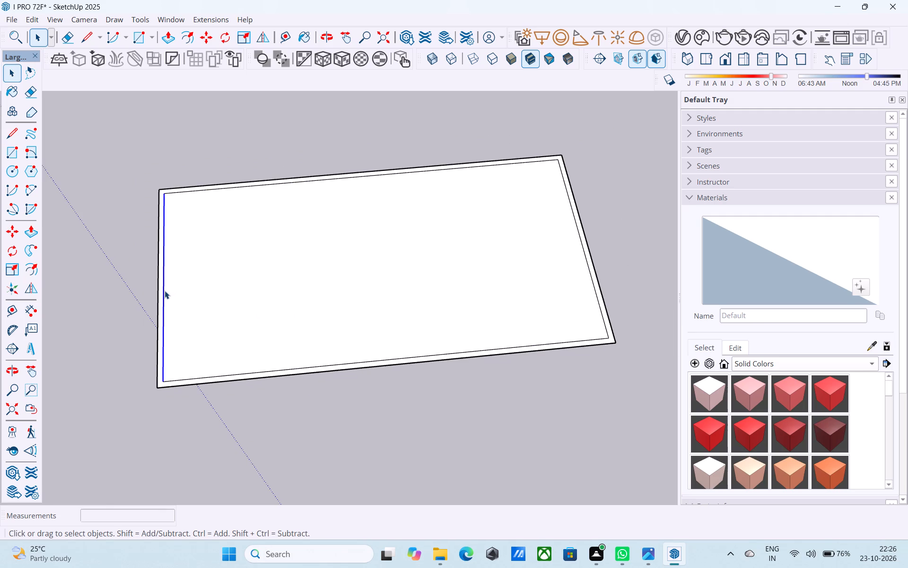
{"action": "key", "text": "m"}
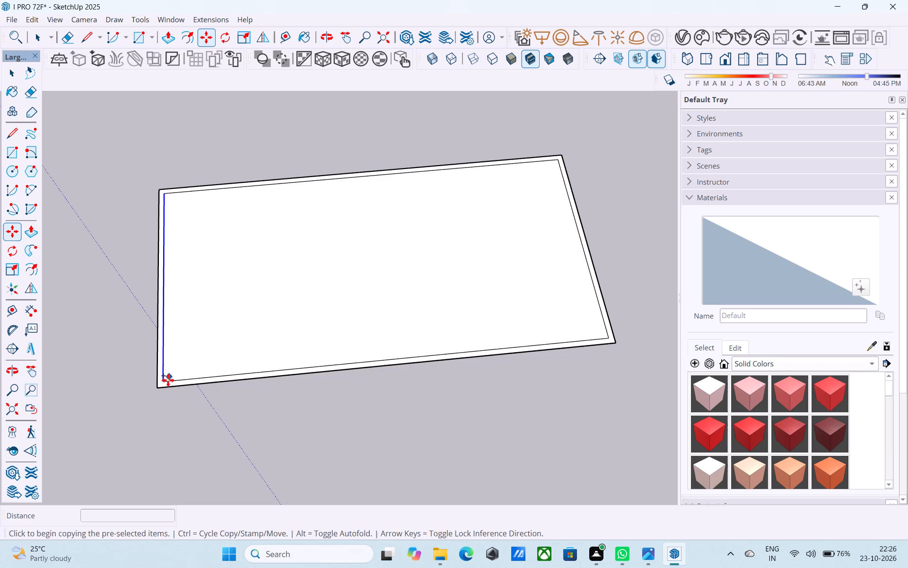
{"action": "left_click", "coordinate": [167, 382]}
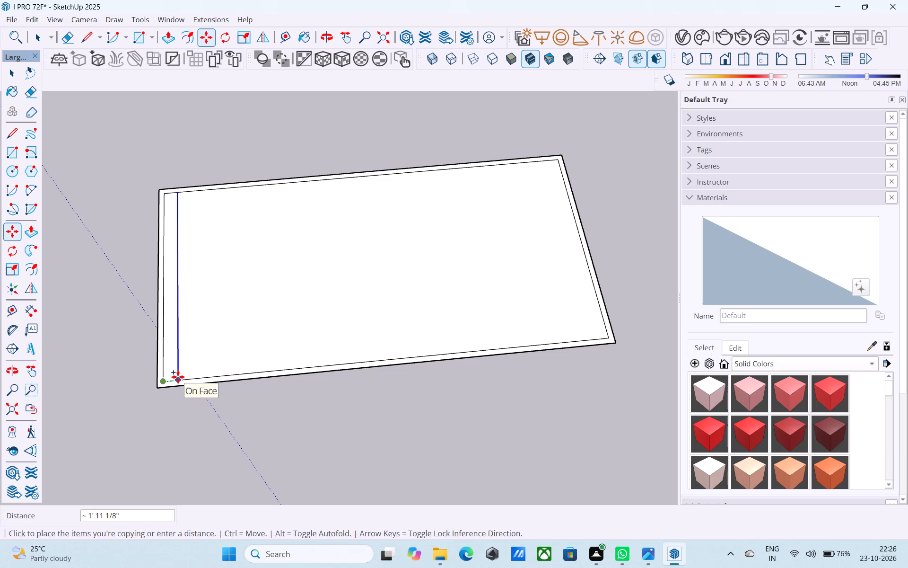
{"action": "type", "text": "3'"}
{"action": "key", "text": "Return"}
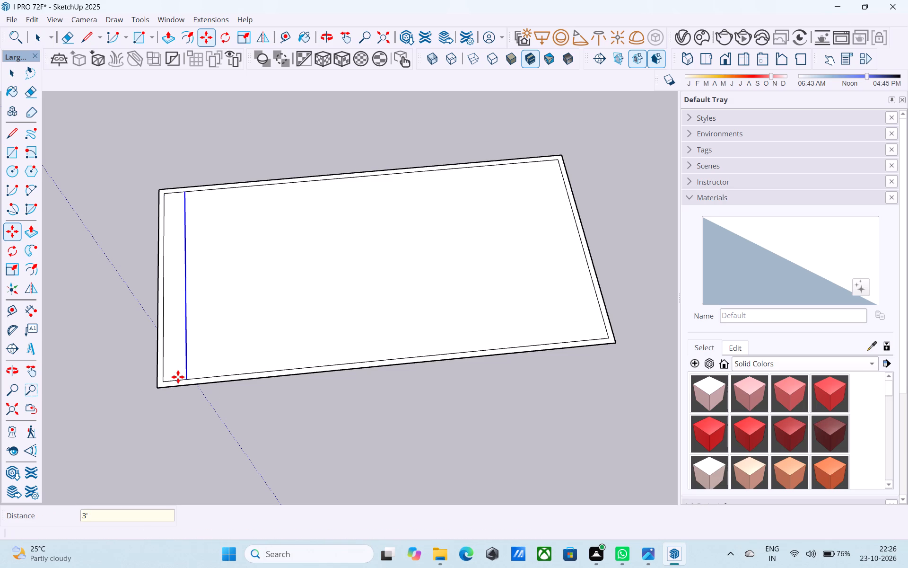
{"action": "key", "text": "space"}
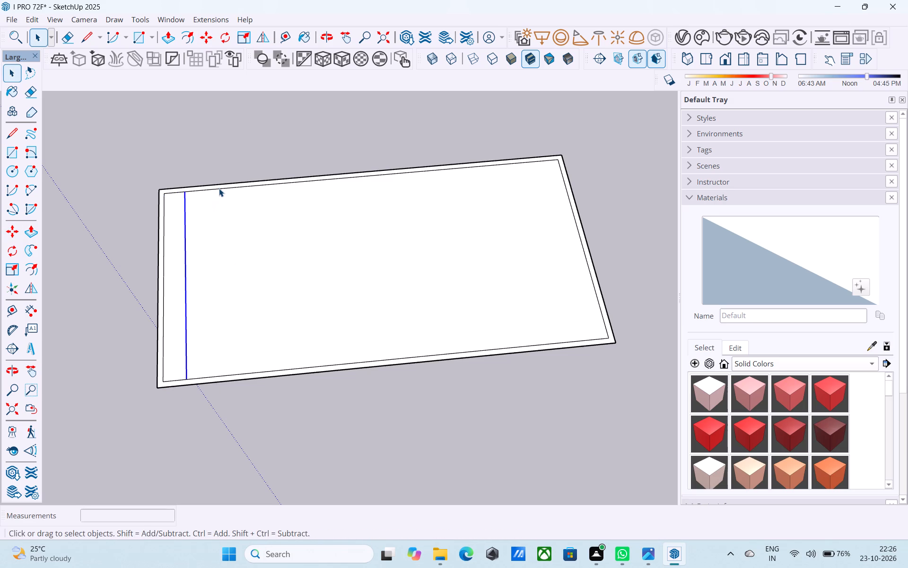
Copy the inner outline's far long edge 3' inward and erase the leftover piece of the short dividing line beyond it.
{"action": "left_click", "coordinate": [219, 188]}
{"action": "key", "text": "m"}
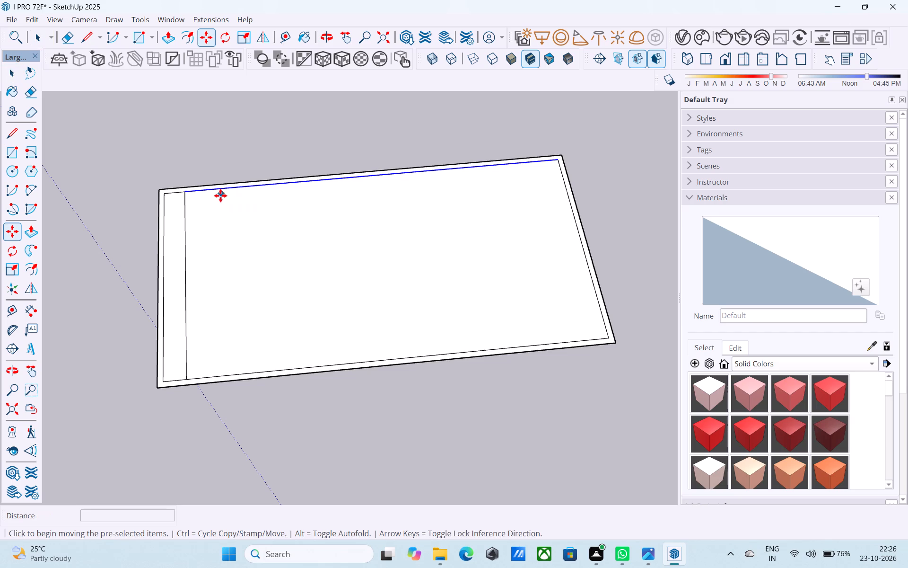
{"action": "left_click", "coordinate": [184, 193]}
{"action": "left_click", "coordinate": [182, 209]}
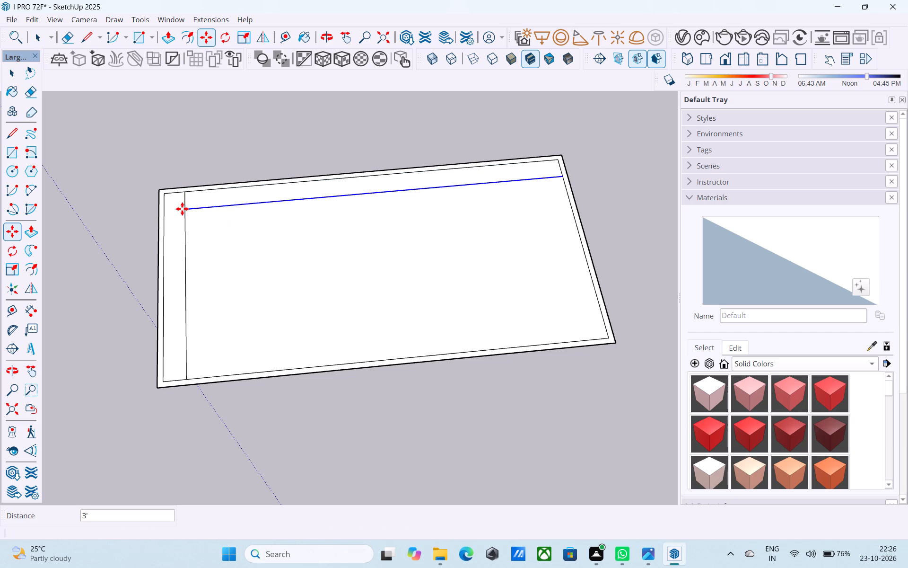
{"action": "key", "text": "e"}
{"action": "left_click_drag", "start_coordinate": [191, 200], "coordinate": [178, 200]}
{"action": "key", "text": "space"}
Draw a 40' line along the green direction from the short dividing line's midpoint, closing it with a 12' 9" line to the long dividing line.
{"action": "scroll", "coordinate": [192, 225], "scroll_direction": "down", "scroll_amount": 6}
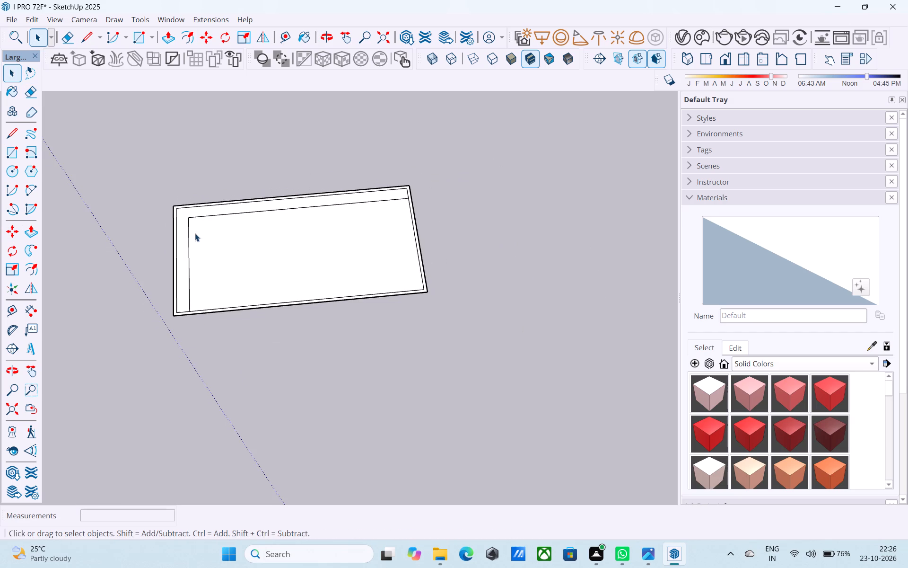
{"action": "middle_click_drag", "start_coordinate": [203, 242], "coordinate": [202, 233]}
{"action": "middle_click_drag", "start_coordinate": [202, 233], "coordinate": [219, 236]}
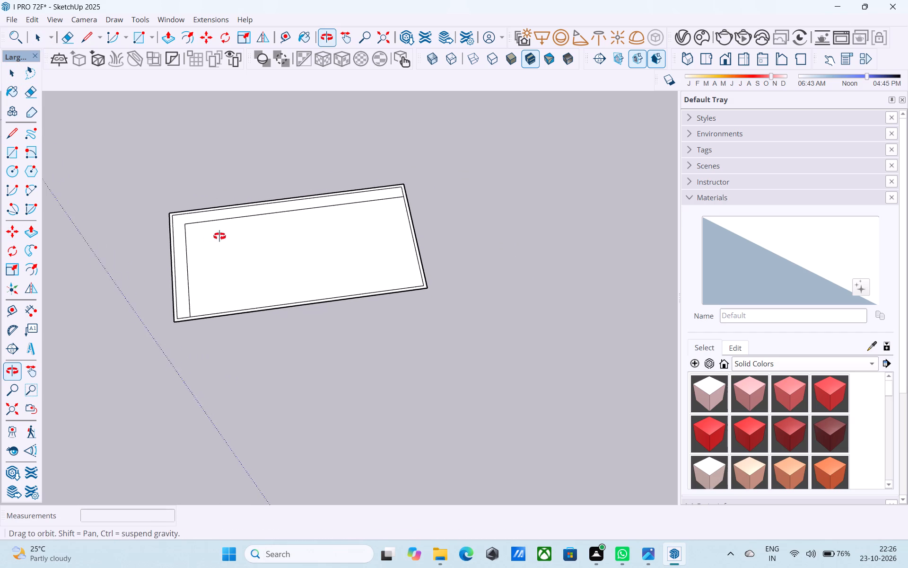
{"action": "middle_click_drag", "start_coordinate": [219, 236], "coordinate": [224, 237]}
{"action": "middle_click_drag", "start_coordinate": [223, 229], "coordinate": [216, 229]}
{"action": "scroll", "coordinate": [216, 229], "scroll_direction": "up", "scroll_amount": 1}
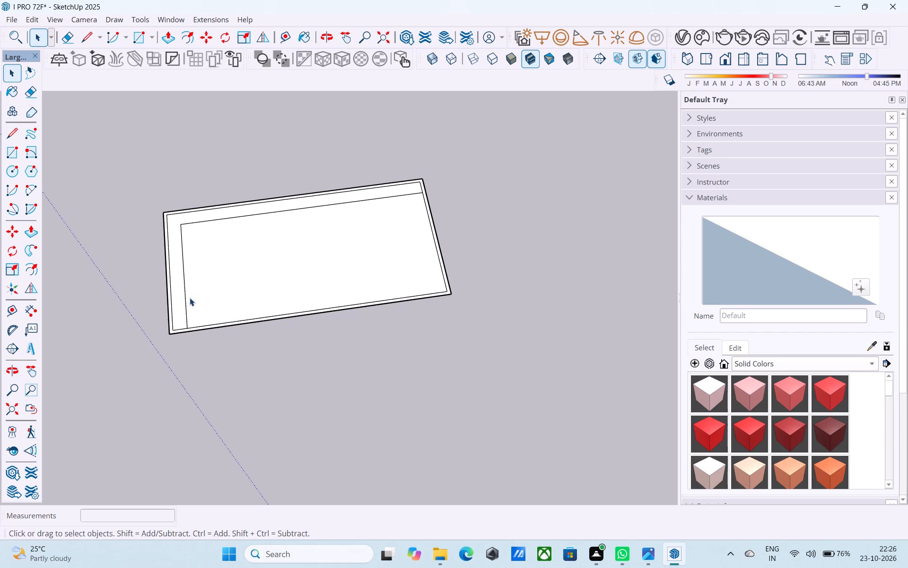
{"action": "scroll", "coordinate": [181, 289], "scroll_direction": "up", "scroll_amount": 3}
{"action": "key", "text": "l"}
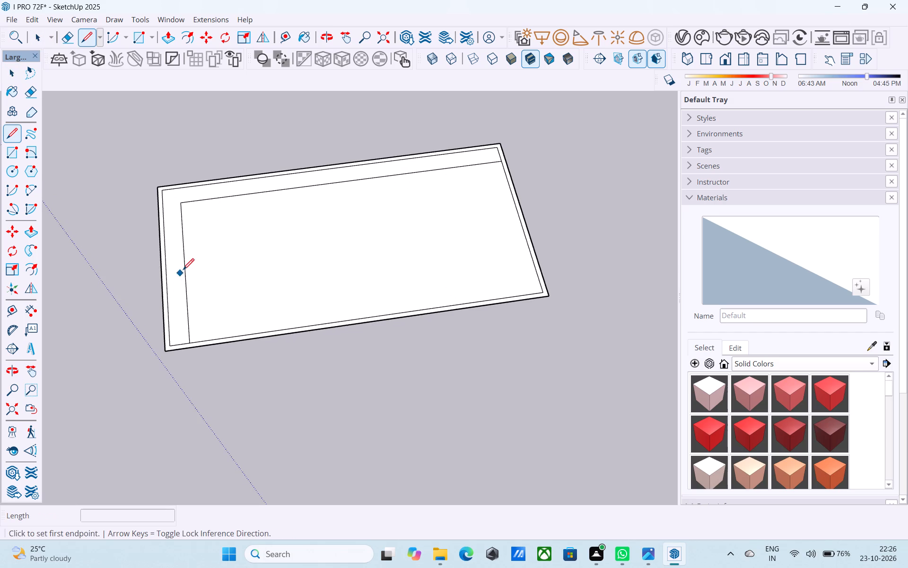
{"action": "left_click", "coordinate": [183, 272]}
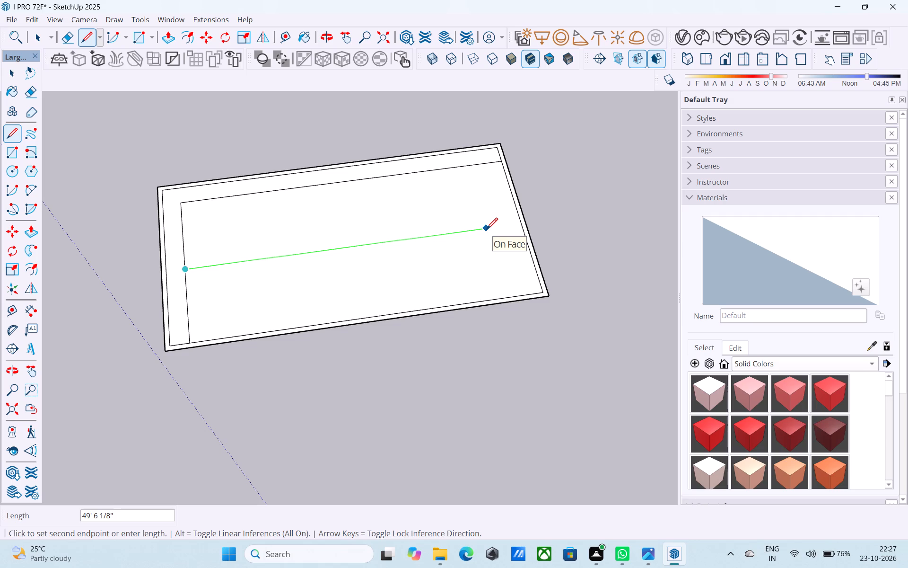
{"action": "key", "text": "1"}
{"action": "key", "text": "BackSpace"}
{"action": "type", "text": "40"}
{"action": "key", "text": "apostrophe"}
{"action": "key", "text": "Return"}
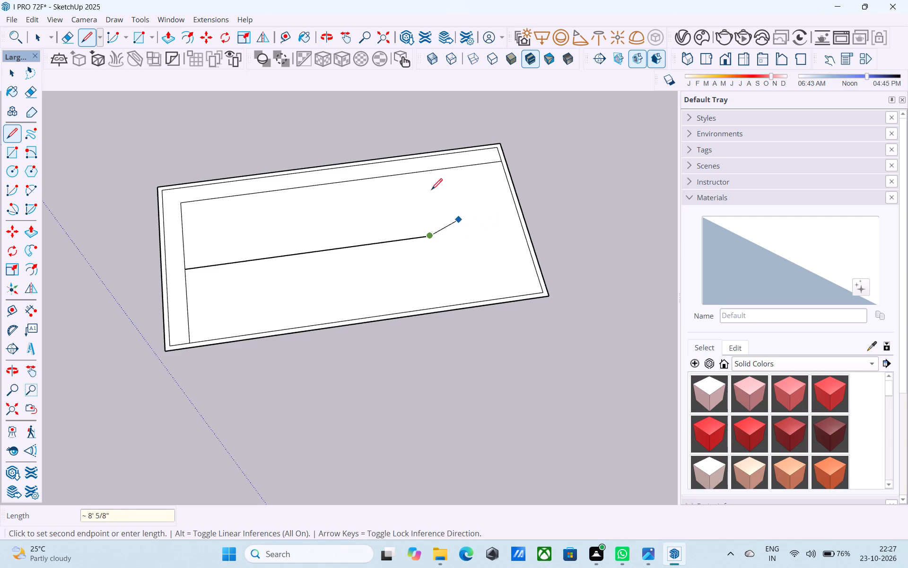
{"action": "left_click", "coordinate": [411, 176]}
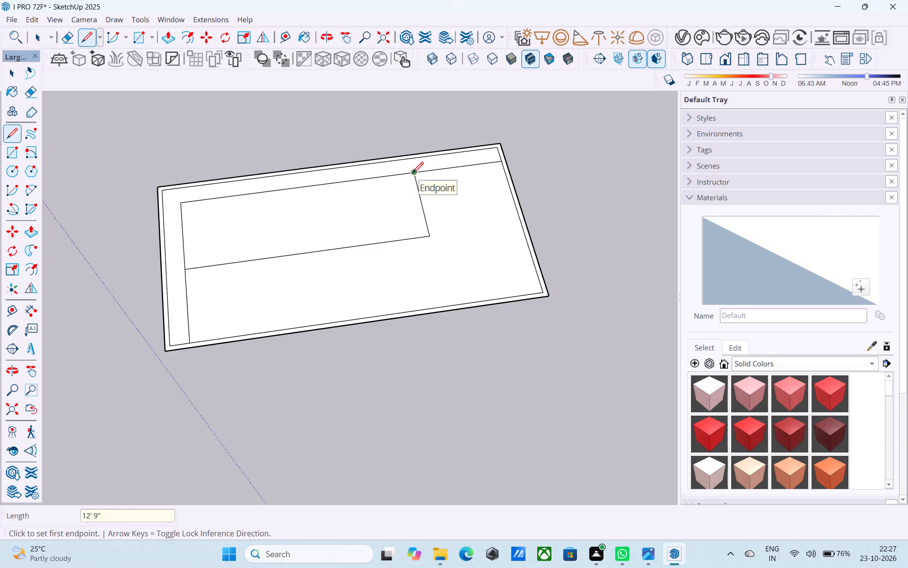
{"action": "key", "text": "space"}
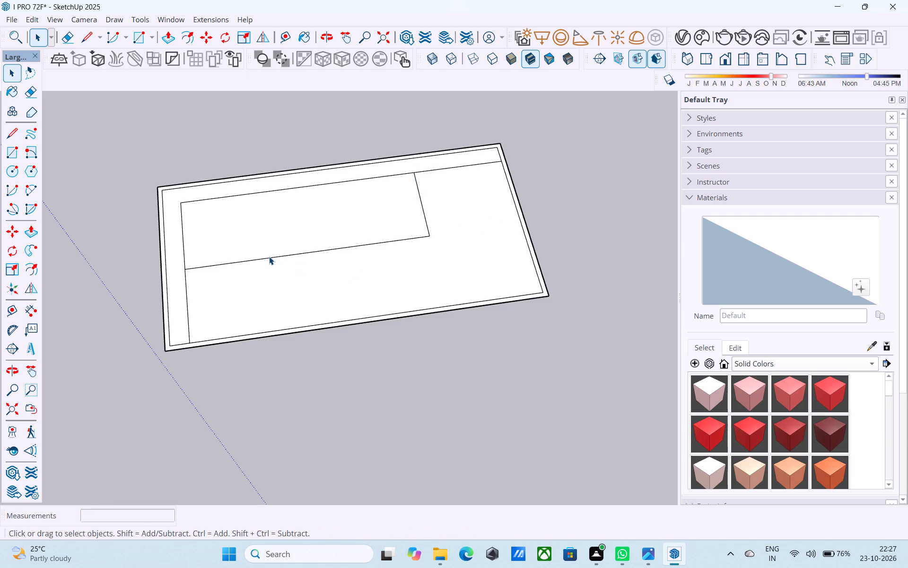
Copy the 40' room's short edge on the dividing line 6" into the room.
{"action": "left_click", "coordinate": [208, 245]}
{"action": "left_click", "coordinate": [184, 258]}
{"action": "key", "text": "m"}
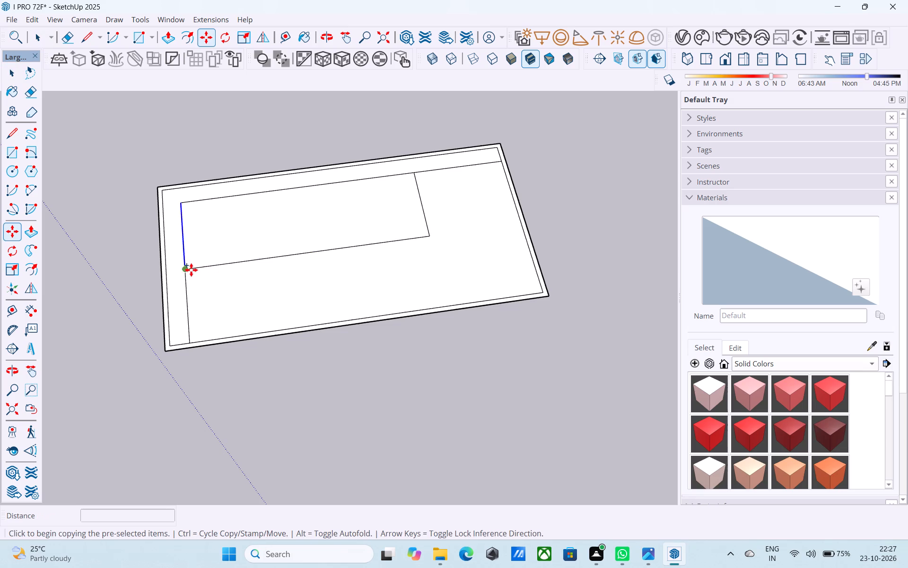
{"action": "left_click", "coordinate": [188, 269]}
{"action": "type", "text": "6\""}
{"action": "key", "text": "Return"}
{"action": "key", "text": "space"}
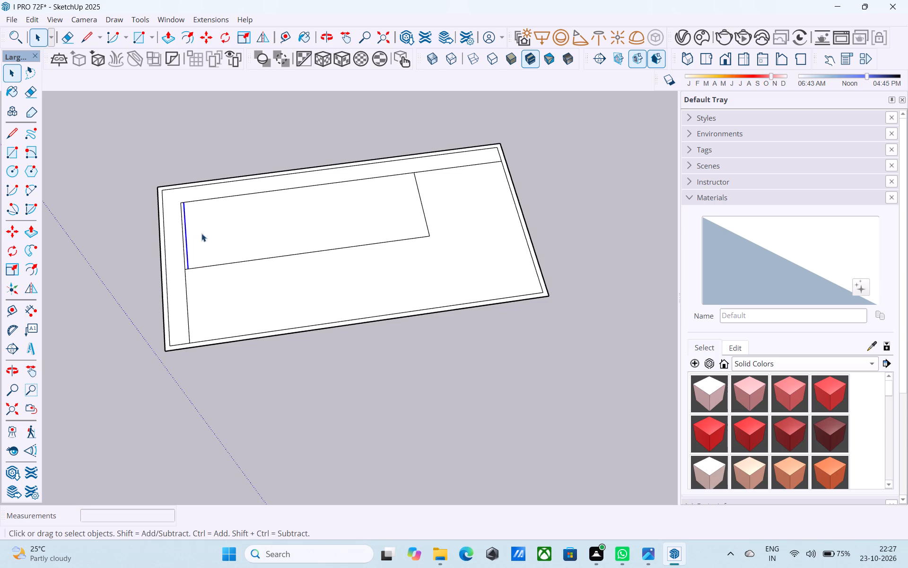
Copy the 40' room's far long edge 6" into the room.
{"action": "left_click", "coordinate": [195, 203]}
{"action": "scroll", "coordinate": [192, 198], "scroll_direction": "up", "scroll_amount": 4}
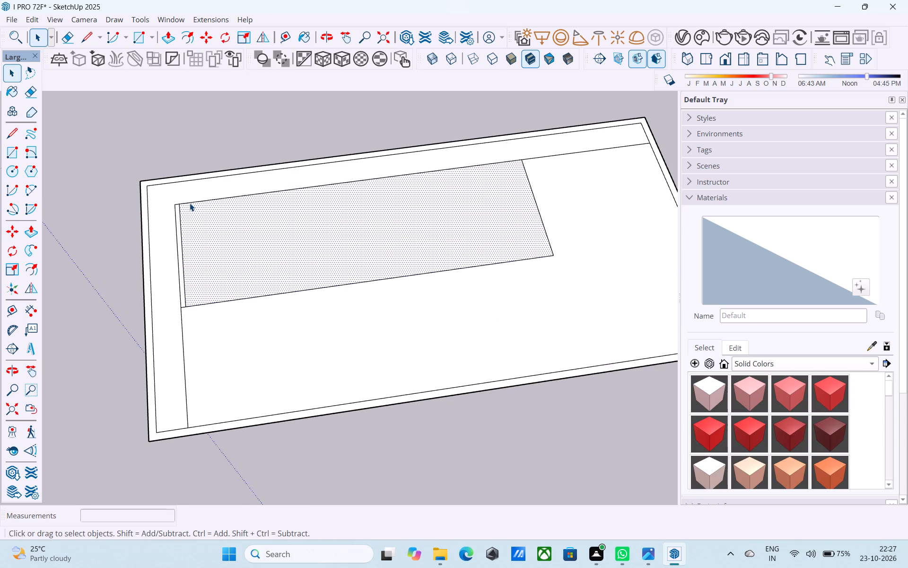
{"action": "left_click", "coordinate": [190, 203]}
{"action": "key", "text": "m"}
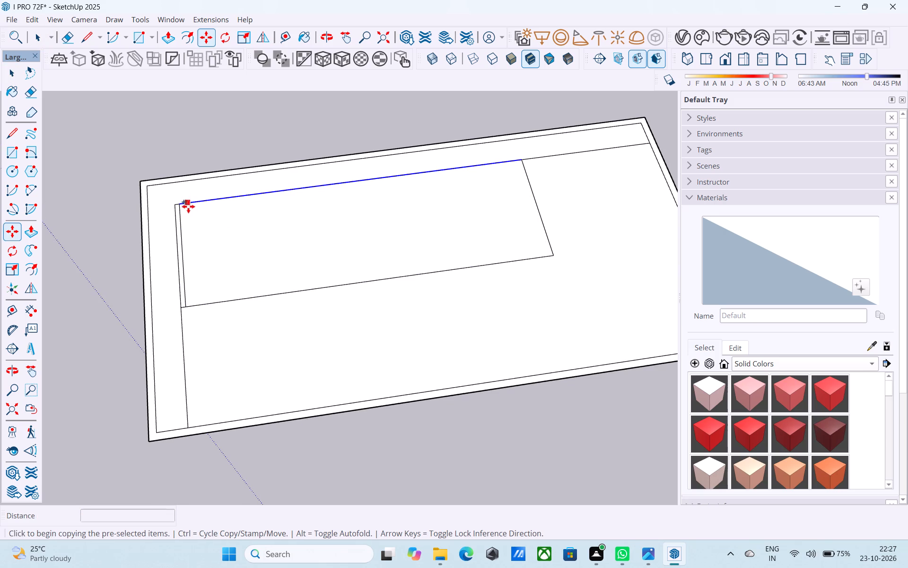
{"action": "left_click", "coordinate": [184, 207]}
{"action": "scroll", "coordinate": [182, 217], "scroll_direction": "up", "scroll_amount": 4}
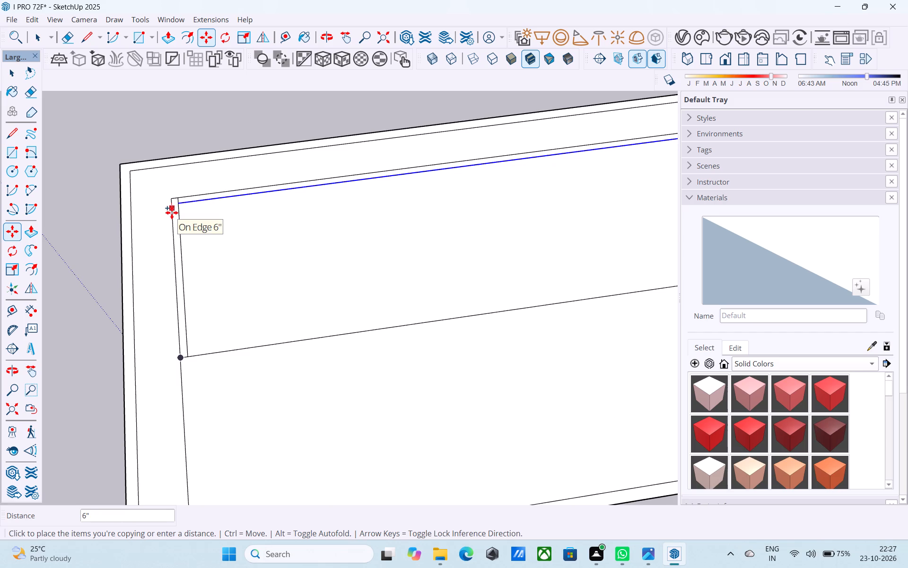
{"action": "left_click", "coordinate": [172, 213]}
Copy the 40' room's near long edge 6" into the room to outline the opposite wall.
{"action": "scroll", "coordinate": [159, 207], "scroll_direction": "down", "scroll_amount": 6}
{"action": "middle_click_drag", "start_coordinate": [439, 201], "coordinate": [430, 202]}
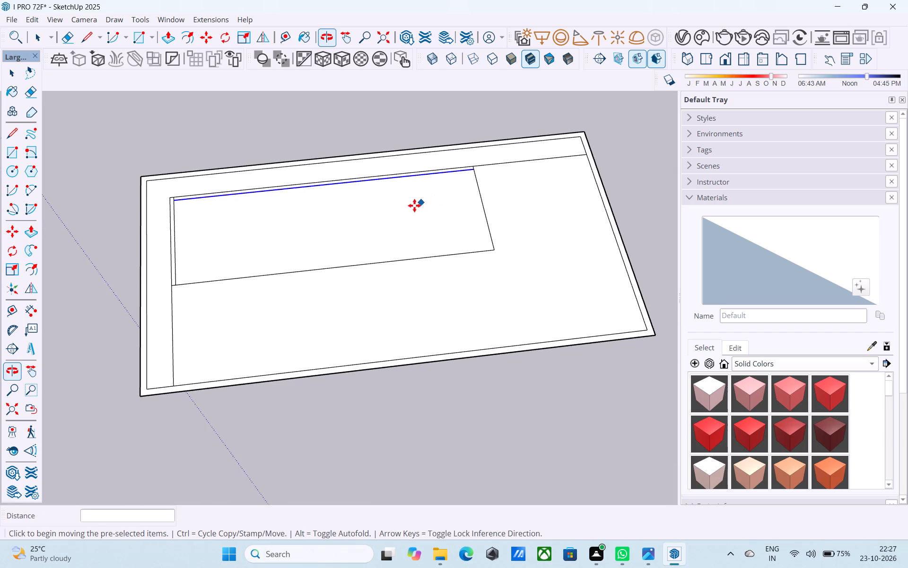
{"action": "middle_click_drag", "start_coordinate": [400, 210], "coordinate": [445, 210]}
{"action": "key", "text": "space"}
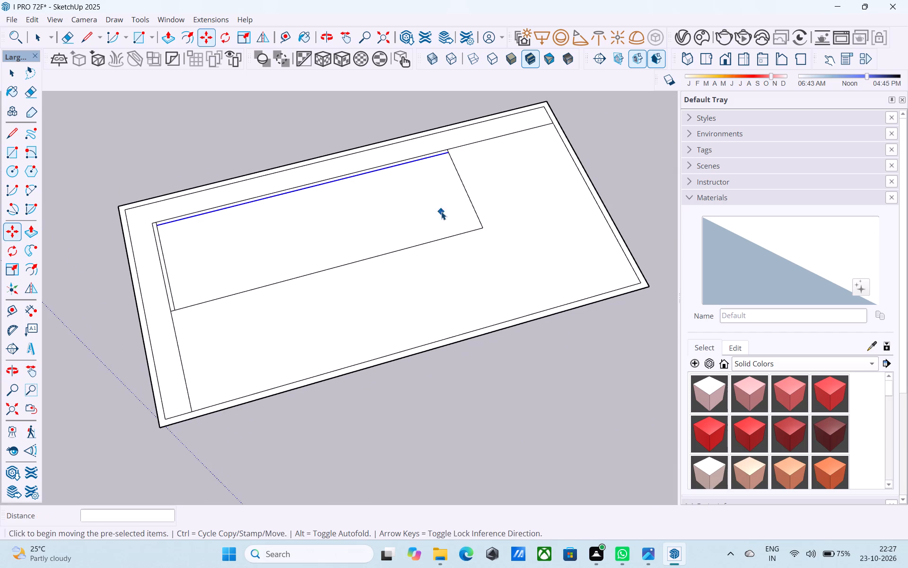
{"action": "scroll", "coordinate": [441, 210], "scroll_direction": "down", "scroll_amount": 3}
{"action": "scroll", "coordinate": [253, 290], "scroll_direction": "up", "scroll_amount": 6}
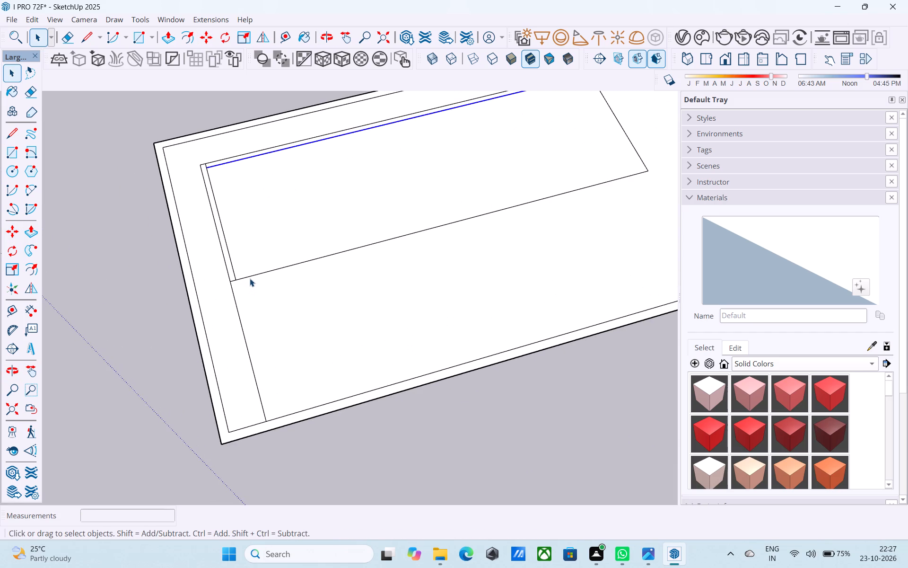
{"action": "left_click", "coordinate": [250, 278]}
{"action": "key", "text": "m"}
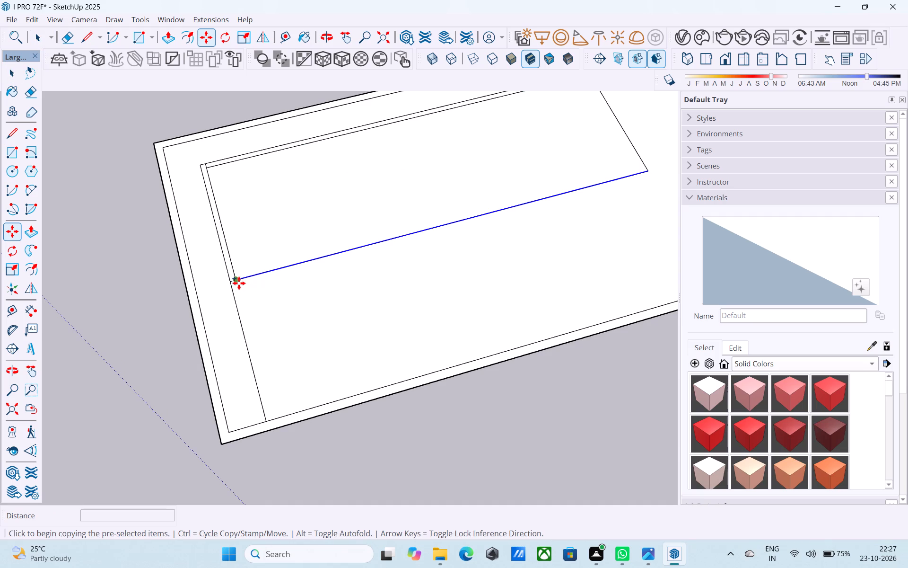
{"action": "left_click", "coordinate": [238, 282]}
{"action": "left_click", "coordinate": [235, 273]}
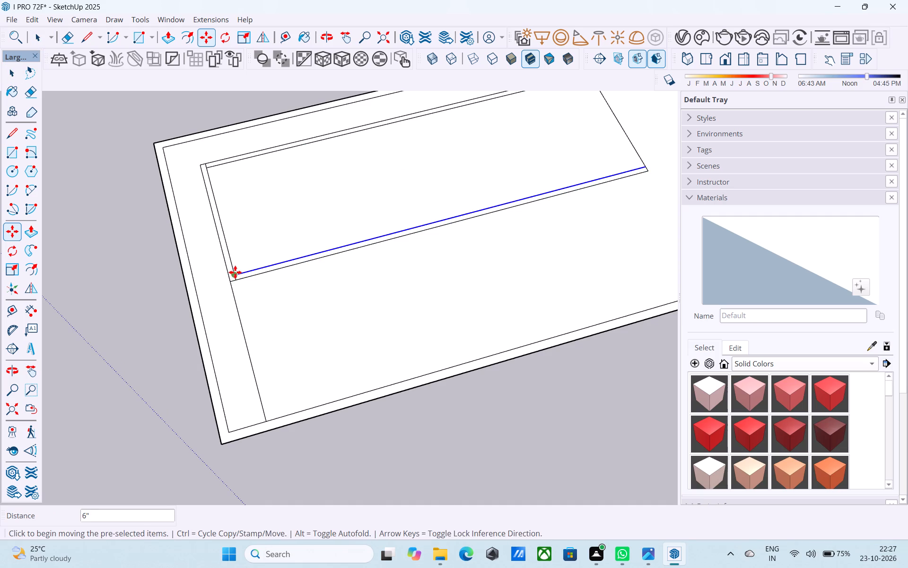
Erase the two overlapping line stubs at the ends of the room's 6" short wall.
{"action": "key", "text": "e"}
{"action": "scroll", "coordinate": [235, 272], "scroll_direction": "up", "scroll_amount": 9}
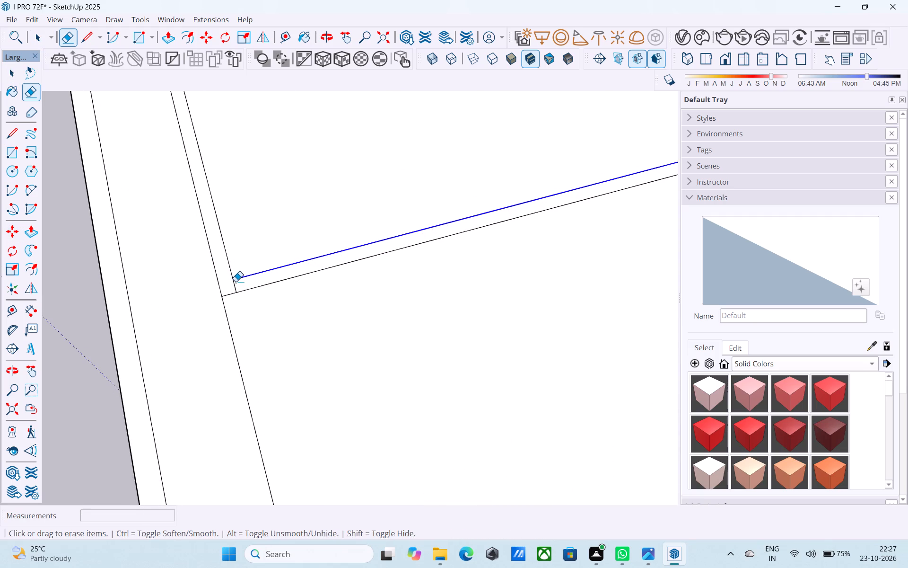
{"action": "left_click", "coordinate": [236, 282]}
{"action": "scroll", "coordinate": [241, 255], "scroll_direction": "down", "scroll_amount": 6}
{"action": "middle_click_drag", "start_coordinate": [241, 255], "coordinate": [286, 322], "text": "shift"}
{"action": "scroll", "coordinate": [238, 166], "scroll_direction": "up", "scroll_amount": 10, "text": "shift"}
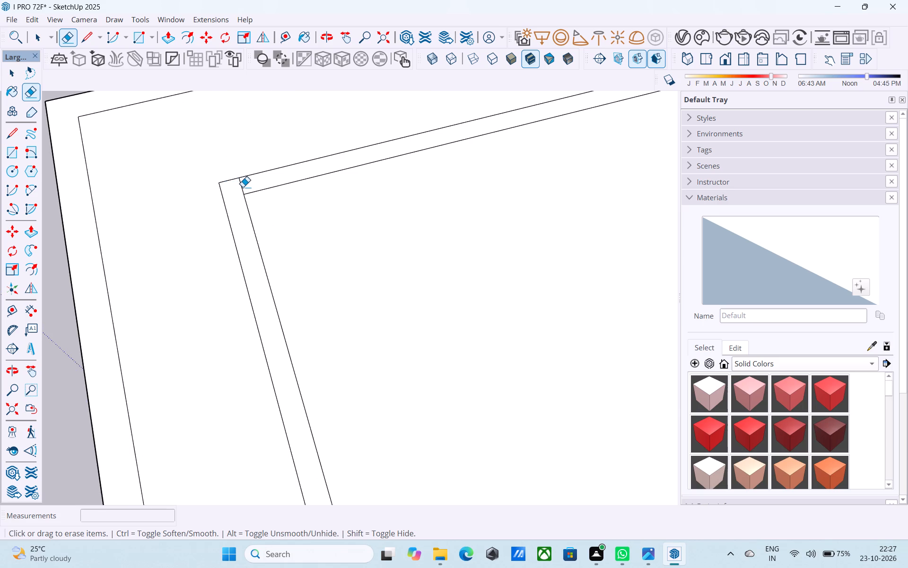
{"action": "left_click_drag", "start_coordinate": [243, 187], "coordinate": [238, 187]}
Copy the room's inner short wall edge 14' along its length as a cross-dividing line.
{"action": "scroll", "coordinate": [231, 182], "scroll_direction": "down", "scroll_amount": 19}
{"action": "middle_click_drag", "start_coordinate": [333, 192], "coordinate": [326, 247]}
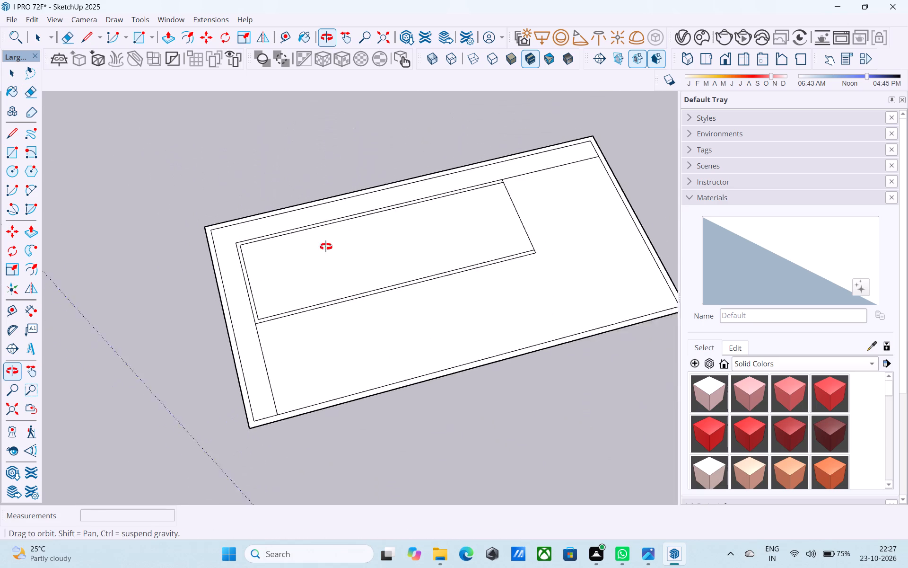
{"action": "middle_click_drag", "start_coordinate": [326, 247], "coordinate": [259, 246]}
{"action": "middle_click_drag", "start_coordinate": [390, 259], "coordinate": [416, 234]}
{"action": "scroll", "coordinate": [220, 277], "scroll_direction": "up", "scroll_amount": 6}
{"action": "key", "text": "space"}
{"action": "left_click", "coordinate": [213, 281]}
{"action": "key", "text": "m"}
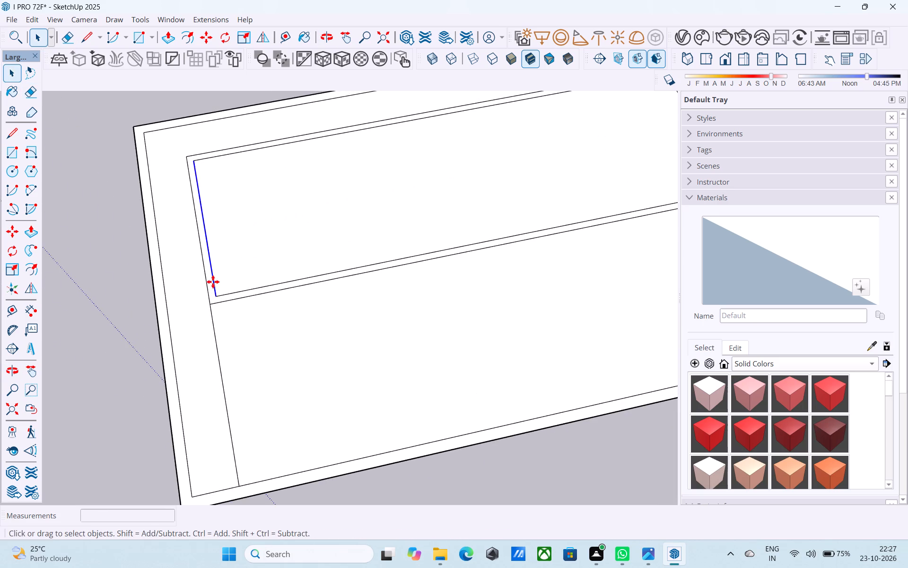
{"action": "left_click", "coordinate": [214, 296]}
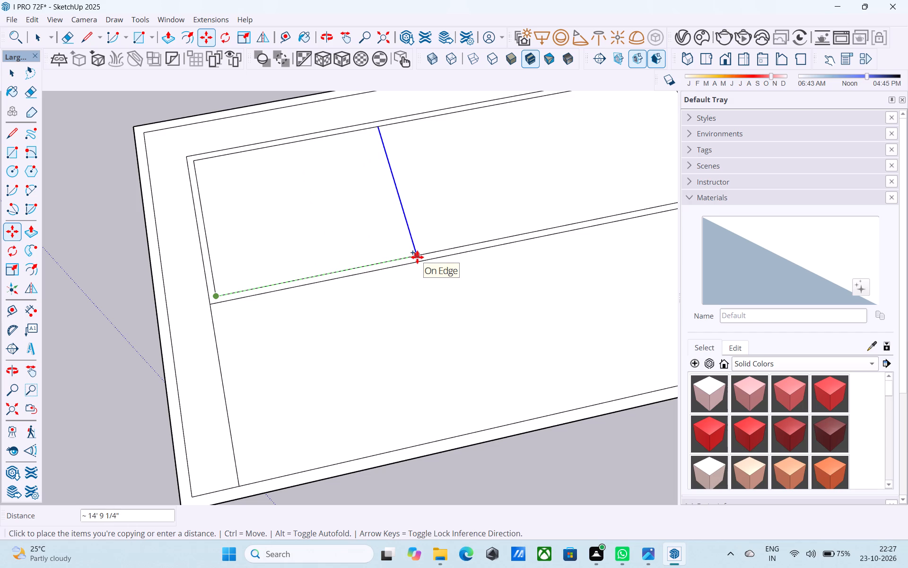
{"action": "type", "text": "14"}
{"action": "key", "text": "apostrophe"}
{"action": "key", "text": "Return"}
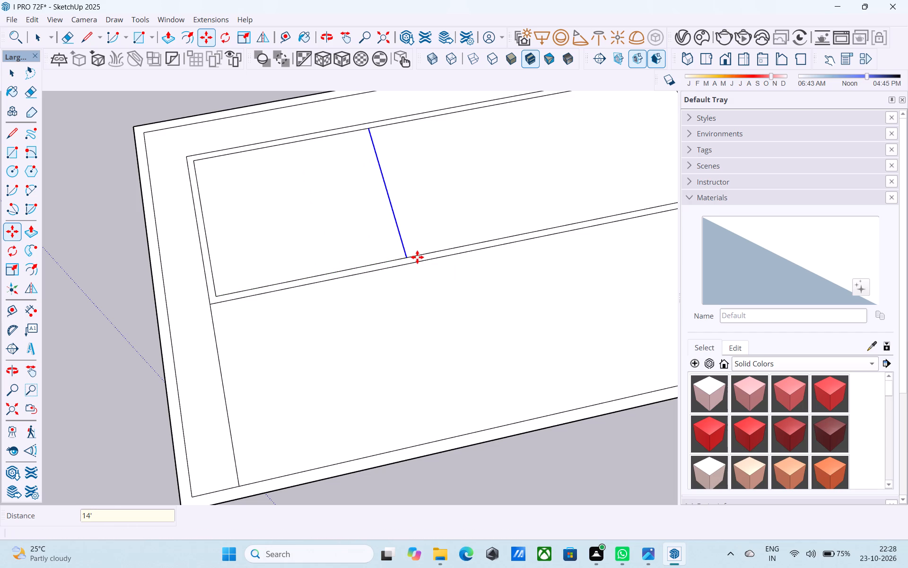
Copy the cross-dividing line 6" further along the 40' room to form a 6" partition wall.
{"action": "scroll", "coordinate": [403, 252], "scroll_direction": "up", "scroll_amount": 3}
{"action": "left_click", "coordinate": [411, 257]}
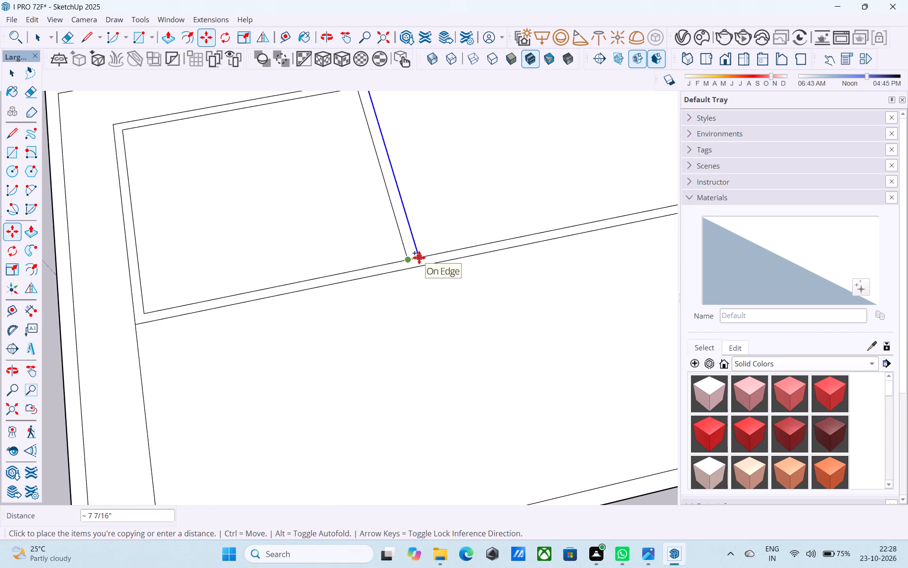
{"action": "key", "text": "6"}
{"action": "key", "text": "shift+quotedbl"}
{"action": "key", "text": "Return"}
{"action": "key", "text": "space"}
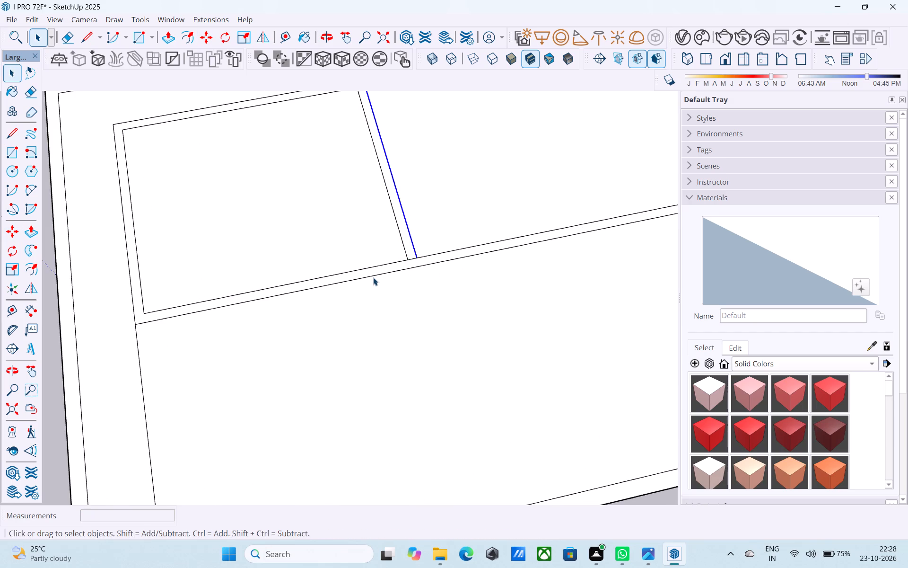
Draw a 12' line from the 40' room's inner near corner across the plan, continued by a 14' line parallel to the long side.
{"action": "scroll", "coordinate": [373, 277], "scroll_direction": "down", "scroll_amount": 2}
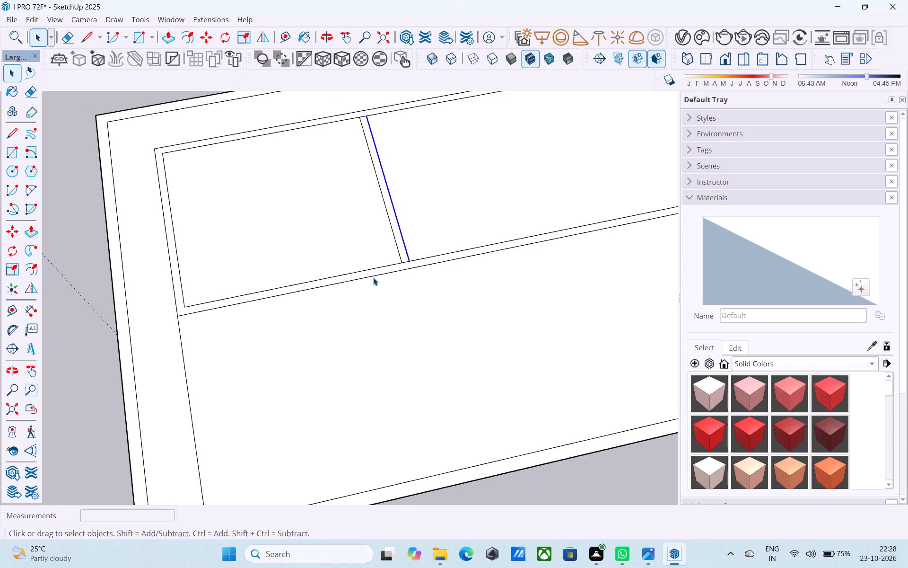
{"action": "scroll", "coordinate": [373, 277], "scroll_direction": "down", "scroll_amount": 4}
{"action": "middle_click_drag", "start_coordinate": [373, 277], "coordinate": [354, 267]}
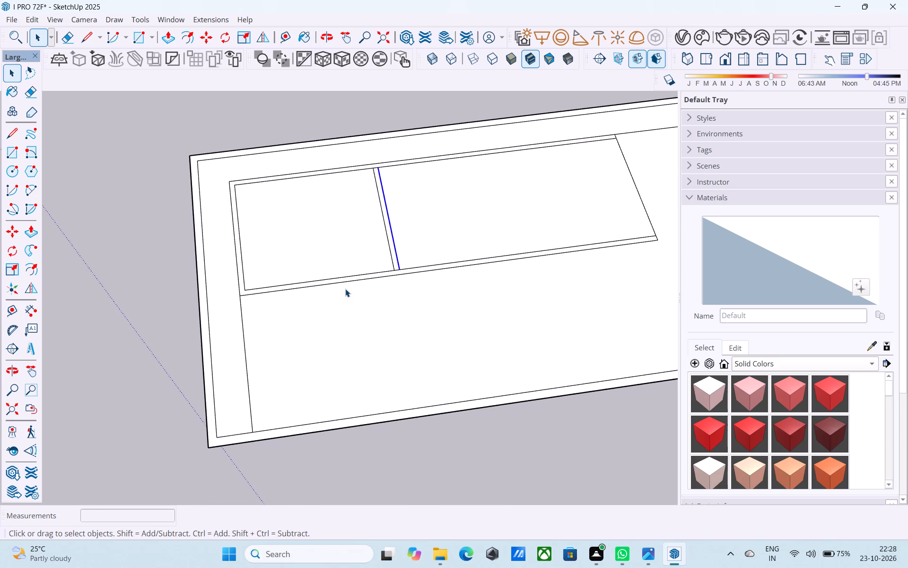
{"action": "scroll", "coordinate": [235, 302], "scroll_direction": "up", "scroll_amount": 6}
{"action": "key", "text": "l"}
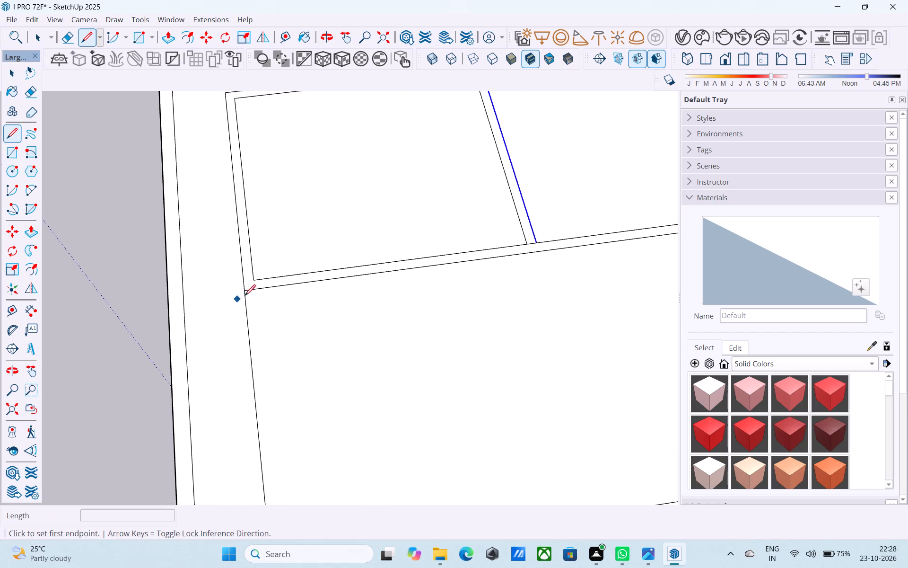
{"action": "left_click", "coordinate": [253, 279]}
{"action": "scroll", "coordinate": [253, 279], "scroll_direction": "down", "scroll_amount": 5}
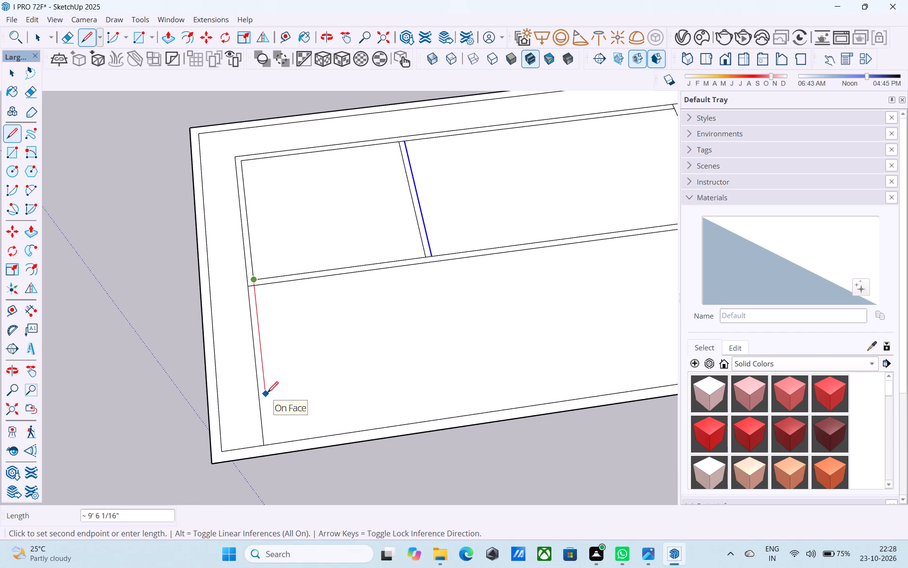
{"action": "type", "text": "12'"}
{"action": "key", "text": "Return"}
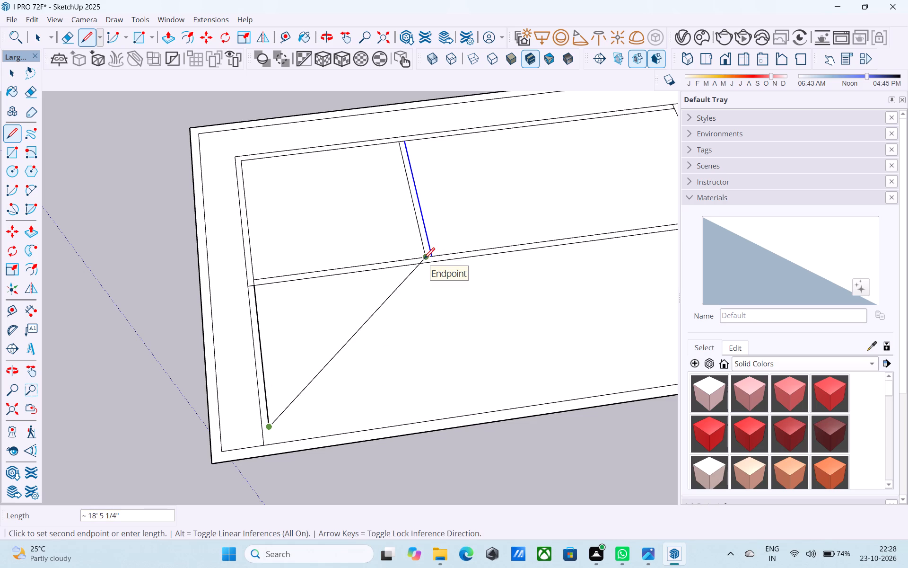
{"action": "left_click", "coordinate": [455, 397]}
{"action": "key", "text": "space"}
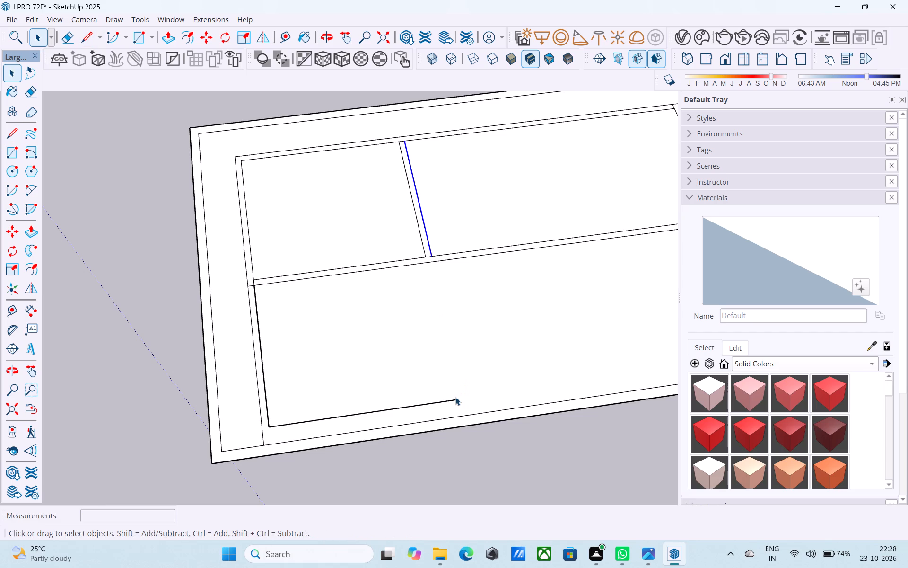
Copy the new 14' line 6" outward toward the plan's near long side.
{"action": "left_click", "coordinate": [273, 426]}
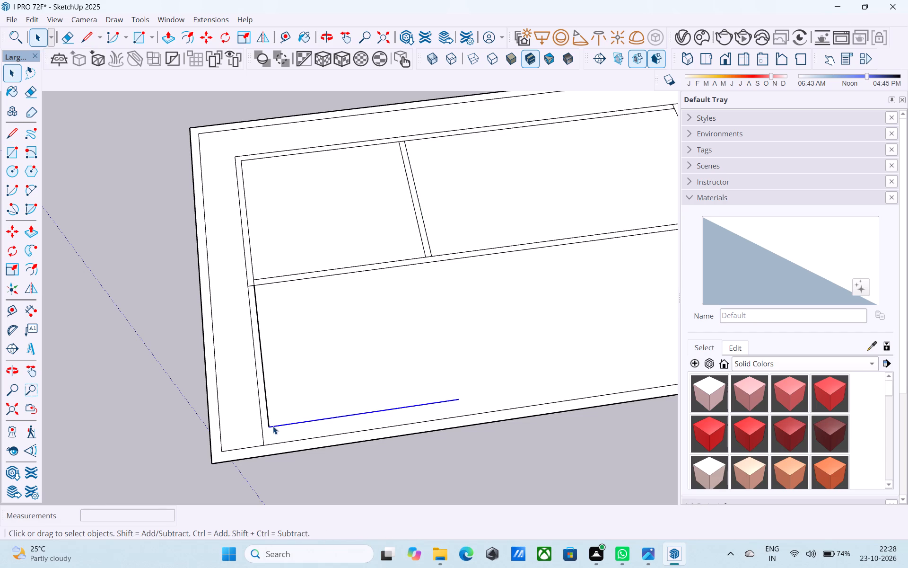
{"action": "key", "text": "m"}
{"action": "scroll", "coordinate": [263, 435], "scroll_direction": "up", "scroll_amount": 5}
{"action": "left_click", "coordinate": [274, 425]}
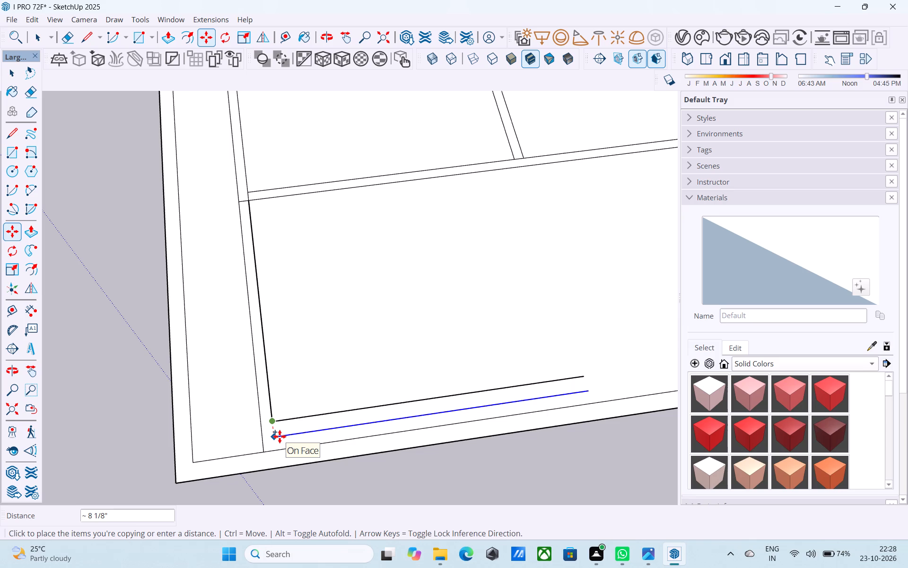
{"action": "type", "text": "6\""}
{"action": "key", "text": "Return"}
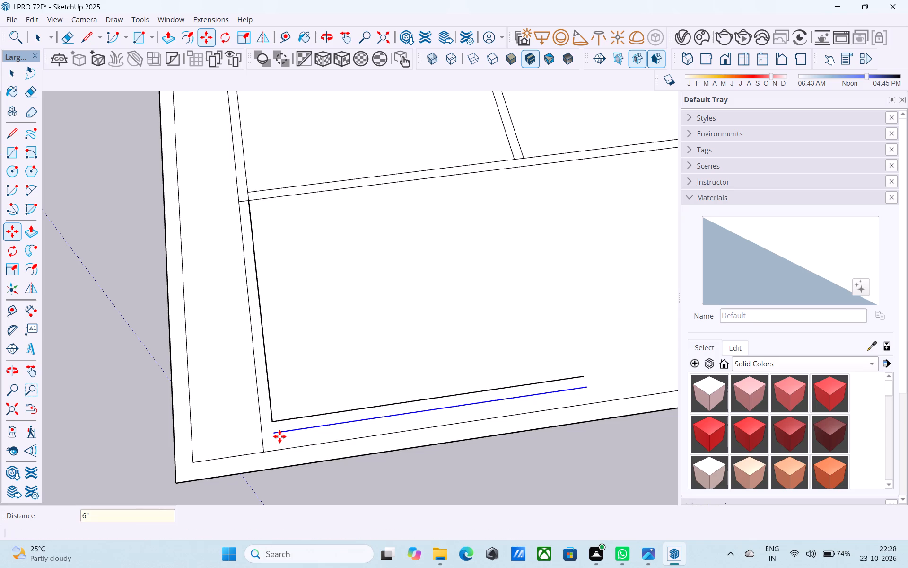
Join the copied line's end to the short-side setback line and erase the setback line's leftover piece beyond it.
{"action": "key", "text": "l"}
{"action": "scroll", "coordinate": [279, 437], "scroll_direction": "up", "scroll_amount": 3}
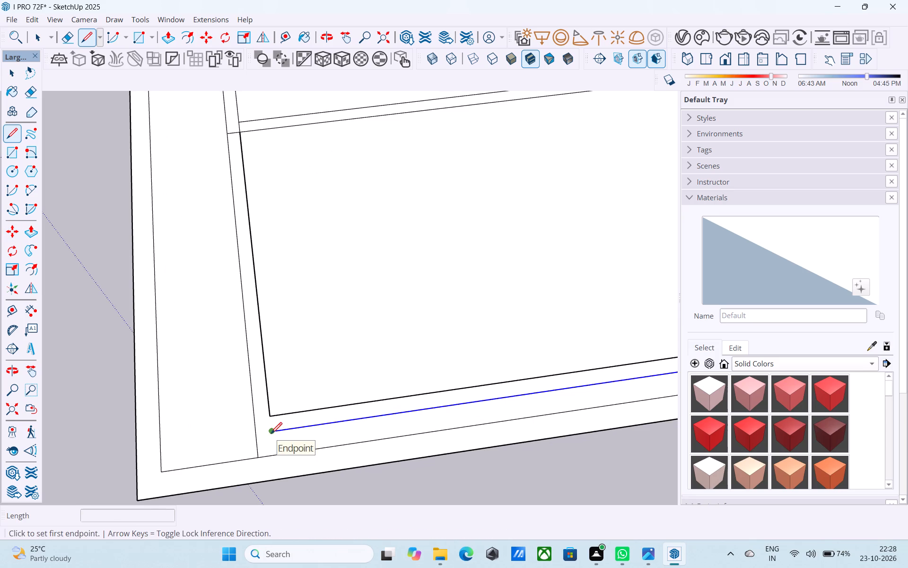
{"action": "left_click", "coordinate": [271, 434]}
{"action": "left_click", "coordinate": [257, 430]}
{"action": "key", "text": "e"}
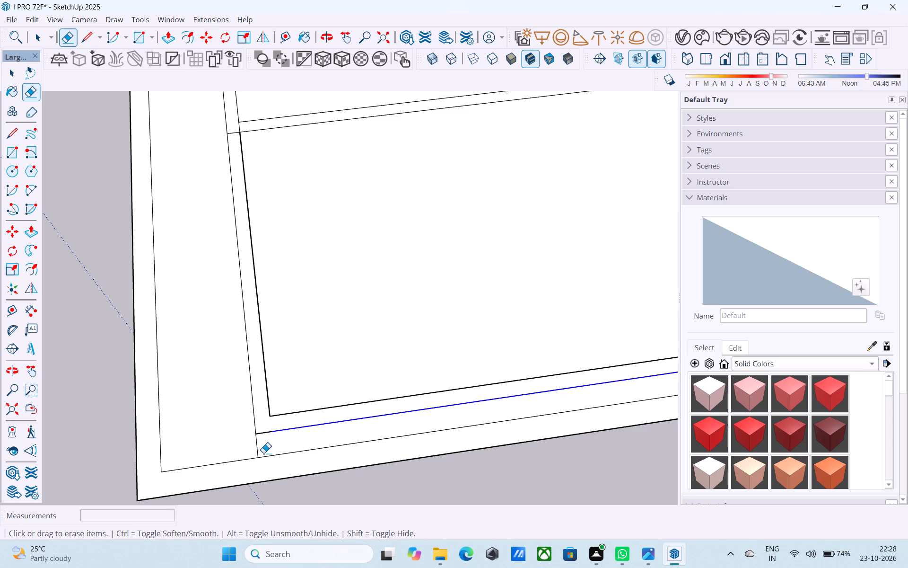
{"action": "left_click_drag", "start_coordinate": [263, 453], "coordinate": [245, 457]}
Close the second room with a line from the 14' line's free end to the 40' room's near wall.
{"action": "middle_click_drag", "start_coordinate": [284, 429], "coordinate": [254, 473]}
{"action": "scroll", "coordinate": [248, 472], "scroll_direction": "down", "scroll_amount": 11}
{"action": "middle_click_drag", "start_coordinate": [246, 470], "coordinate": [249, 468]}
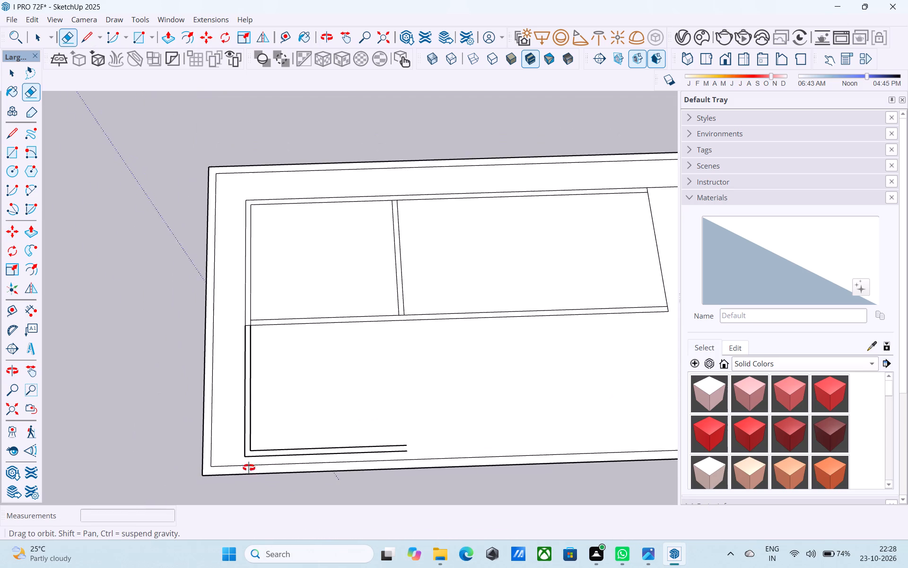
{"action": "middle_click_drag", "start_coordinate": [249, 468], "coordinate": [297, 399]}
{"action": "scroll", "coordinate": [241, 362], "scroll_direction": "down", "scroll_amount": 5}
{"action": "key", "text": "space"}
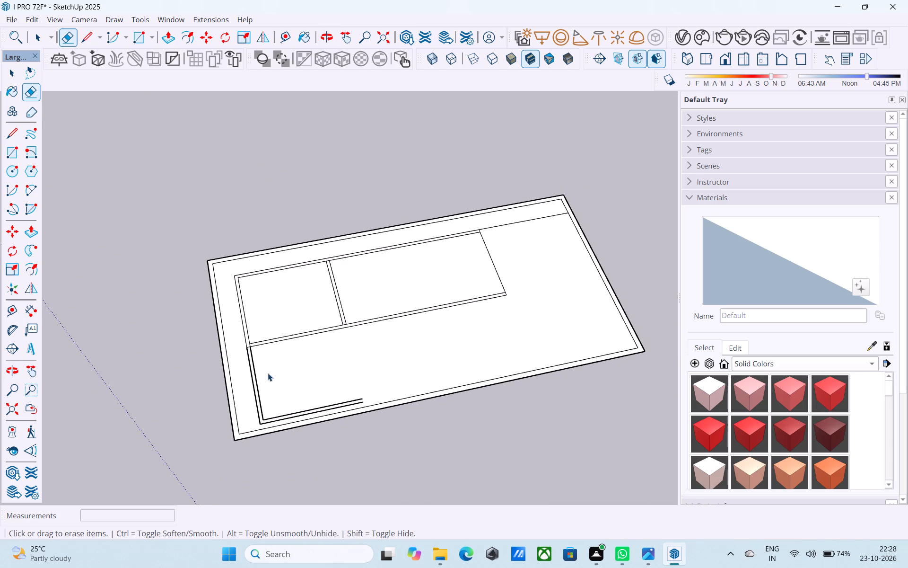
{"action": "scroll", "coordinate": [262, 349], "scroll_direction": "up", "scroll_amount": 11}
{"action": "left_click", "coordinate": [239, 352]}
{"action": "scroll", "coordinate": [239, 352], "scroll_direction": "down", "scroll_amount": 6}
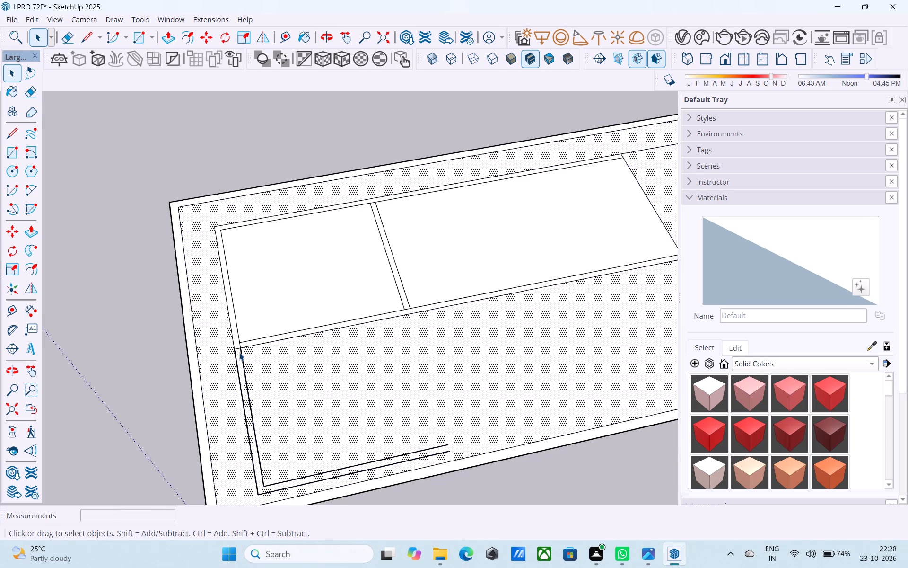
{"action": "scroll", "coordinate": [239, 353], "scroll_direction": "down", "scroll_amount": 6}
{"action": "middle_click_drag", "start_coordinate": [275, 365], "coordinate": [286, 381]}
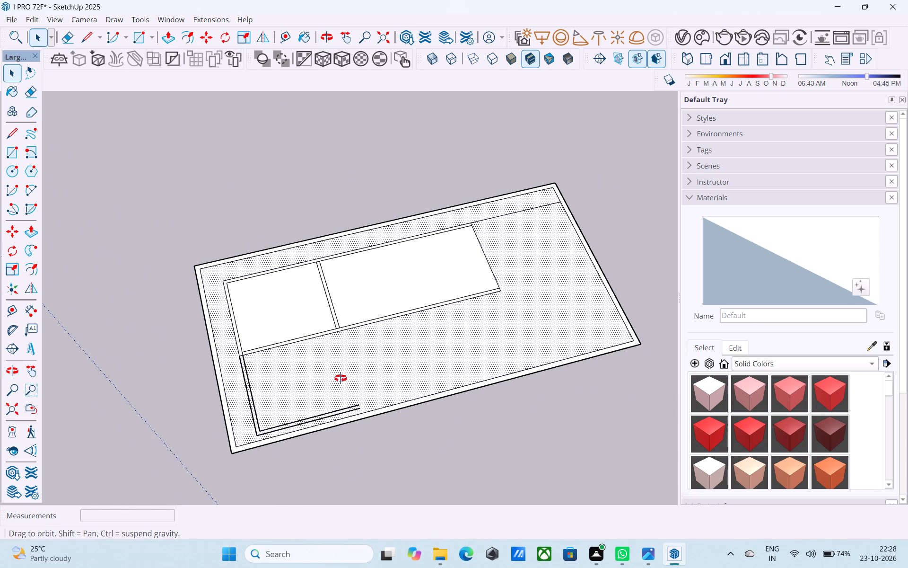
{"action": "middle_click", "coordinate": [340, 378]}
{"action": "key", "text": "l"}
{"action": "scroll", "coordinate": [349, 405], "scroll_direction": "up", "scroll_amount": 6}
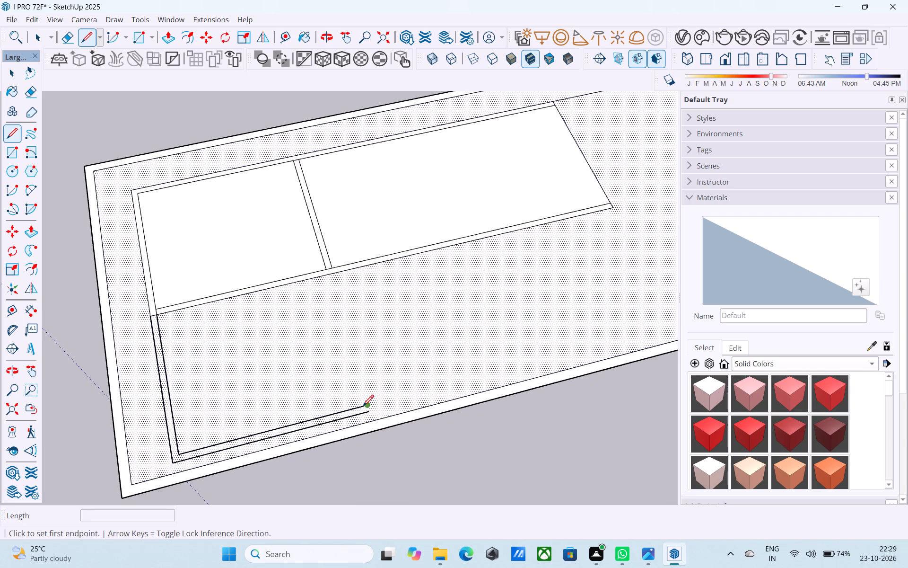
{"action": "left_click", "coordinate": [367, 413]}
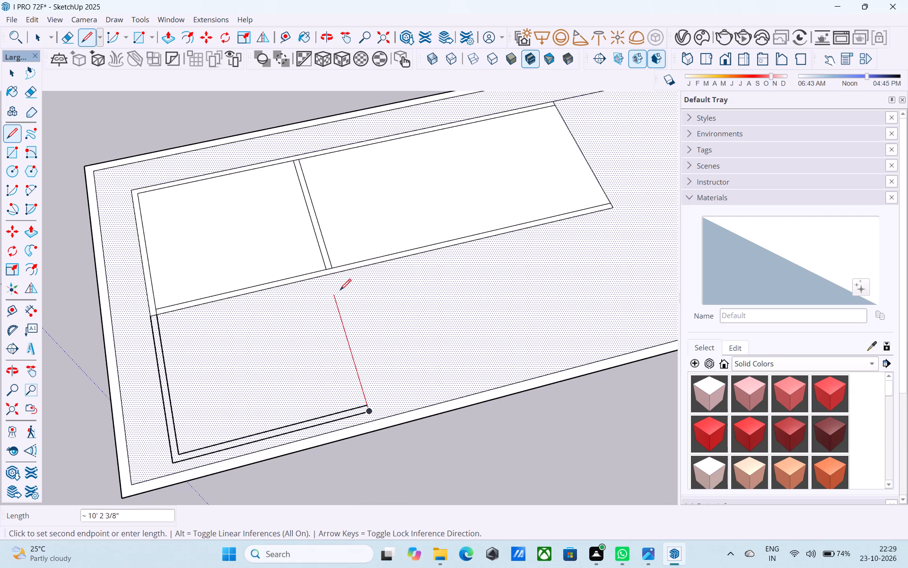
{"action": "left_click", "coordinate": [327, 275]}
{"action": "key", "text": "space"}
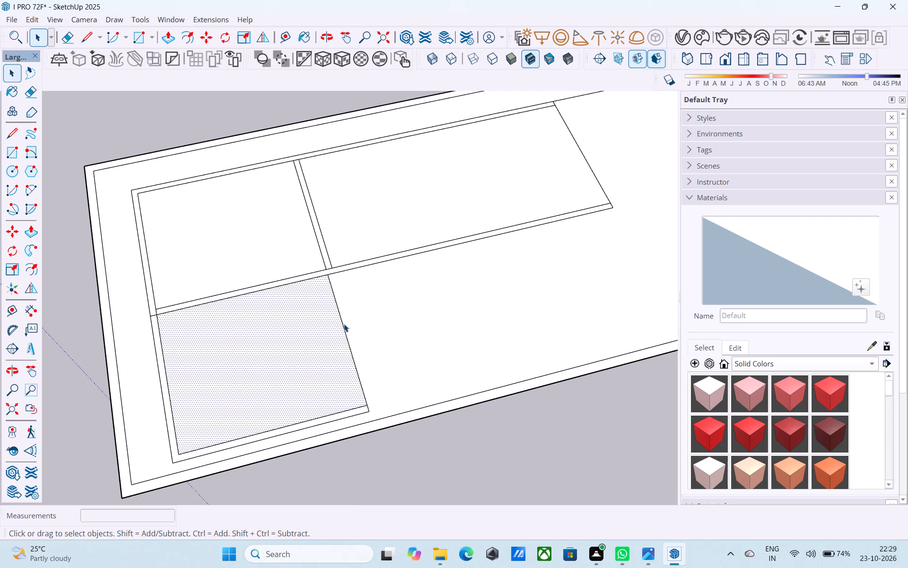
Copy the second room's closing line 6" outward along the plan's length.
{"action": "left_click", "coordinate": [341, 324]}
{"action": "key", "text": "m"}
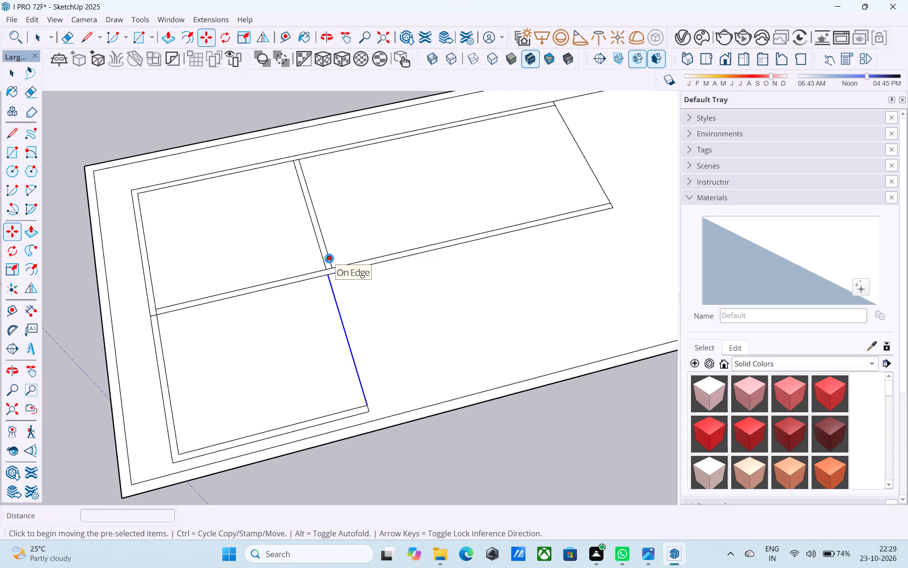
{"action": "scroll", "coordinate": [323, 272], "scroll_direction": "up", "scroll_amount": 4}
{"action": "left_click", "coordinate": [326, 278]}
{"action": "left_click", "coordinate": [341, 276]}
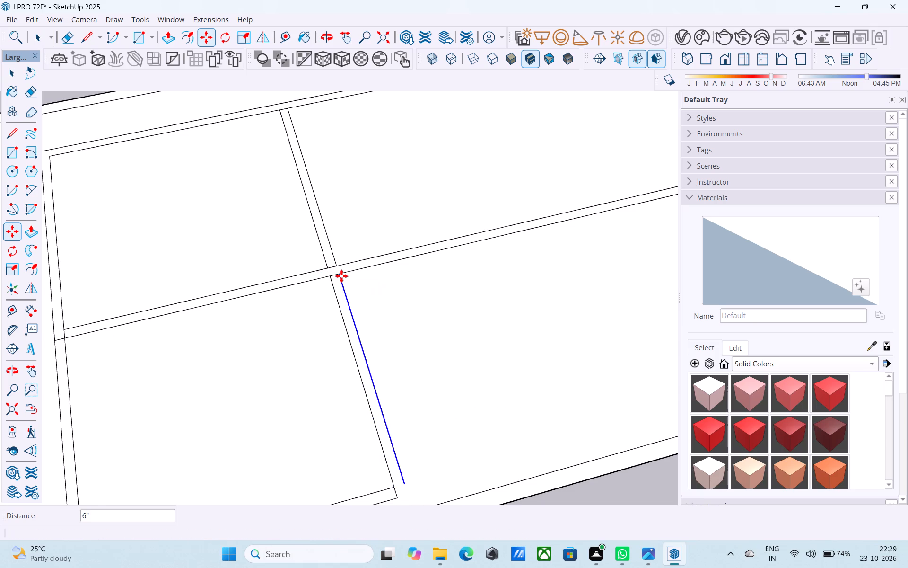
Extend the copied line 6" to meet the outer long wall line and erase the stub inside the wall corner.
{"action": "scroll", "coordinate": [340, 273], "scroll_direction": "down", "scroll_amount": 1}
{"action": "key", "text": "l"}
{"action": "scroll", "coordinate": [331, 313], "scroll_direction": "down", "scroll_amount": 7}
{"action": "scroll", "coordinate": [365, 373], "scroll_direction": "up", "scroll_amount": 2}
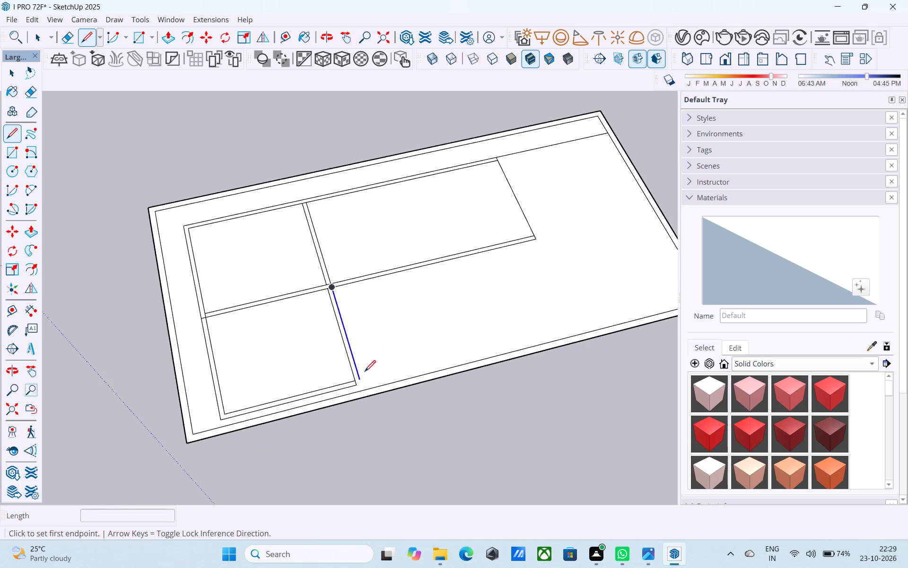
{"action": "scroll", "coordinate": [365, 373], "scroll_direction": "up", "scroll_amount": 7}
{"action": "left_click", "coordinate": [351, 390]}
{"action": "left_click", "coordinate": [356, 399]}
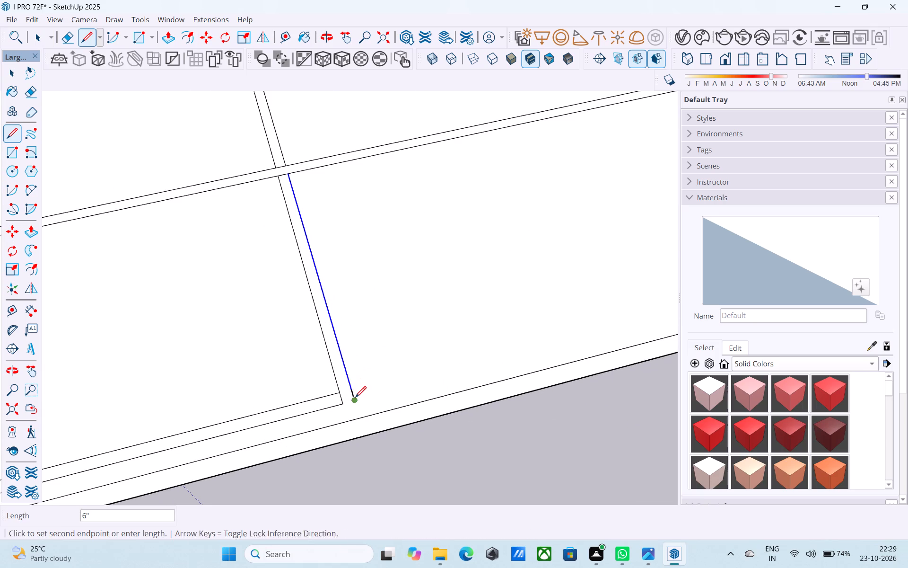
{"action": "left_click", "coordinate": [338, 401]}
{"action": "key", "text": "e"}
{"action": "scroll", "coordinate": [344, 400], "scroll_direction": "up", "scroll_amount": 4}
{"action": "left_click_drag", "start_coordinate": [343, 400], "coordinate": [338, 400]}
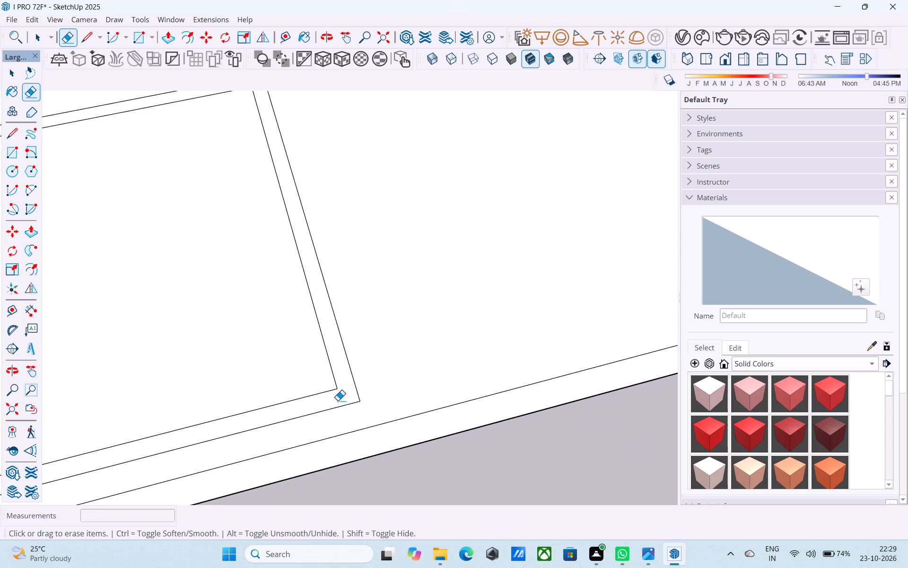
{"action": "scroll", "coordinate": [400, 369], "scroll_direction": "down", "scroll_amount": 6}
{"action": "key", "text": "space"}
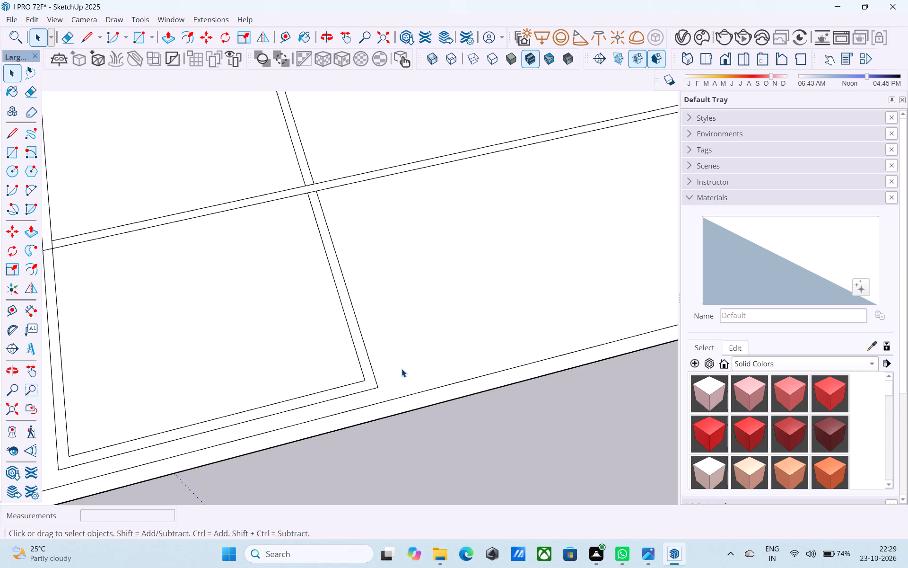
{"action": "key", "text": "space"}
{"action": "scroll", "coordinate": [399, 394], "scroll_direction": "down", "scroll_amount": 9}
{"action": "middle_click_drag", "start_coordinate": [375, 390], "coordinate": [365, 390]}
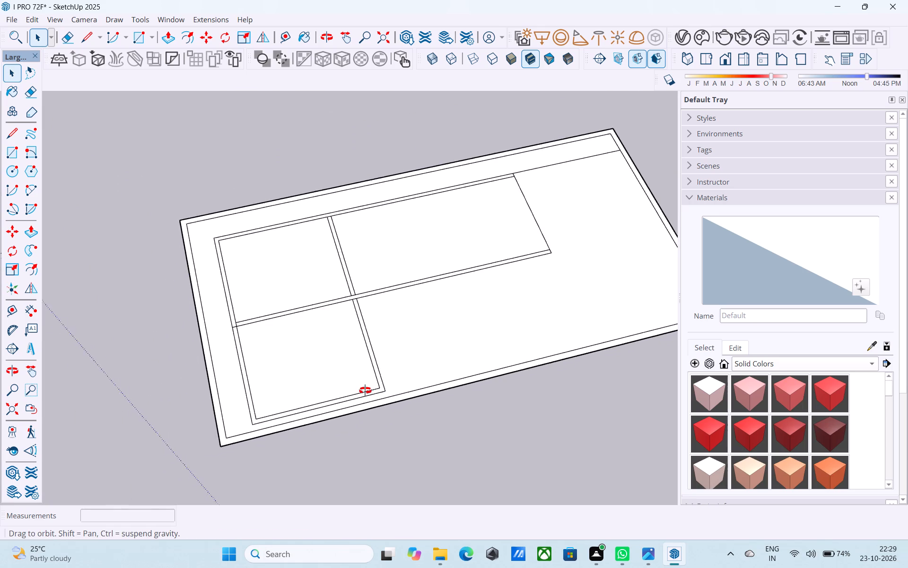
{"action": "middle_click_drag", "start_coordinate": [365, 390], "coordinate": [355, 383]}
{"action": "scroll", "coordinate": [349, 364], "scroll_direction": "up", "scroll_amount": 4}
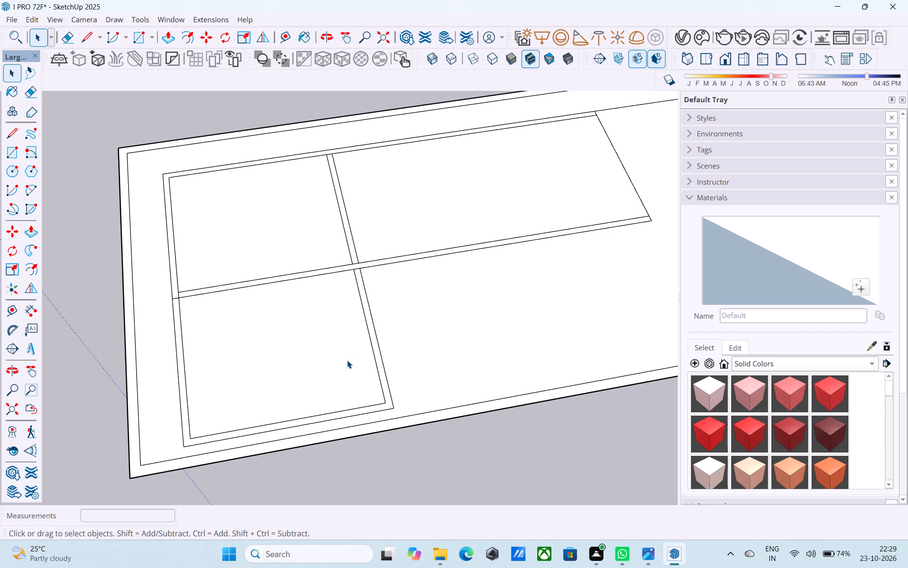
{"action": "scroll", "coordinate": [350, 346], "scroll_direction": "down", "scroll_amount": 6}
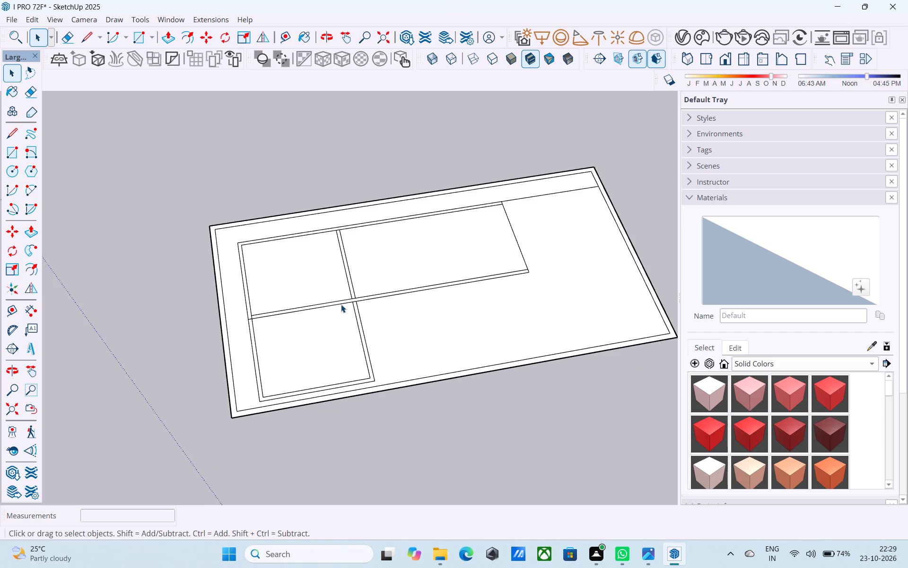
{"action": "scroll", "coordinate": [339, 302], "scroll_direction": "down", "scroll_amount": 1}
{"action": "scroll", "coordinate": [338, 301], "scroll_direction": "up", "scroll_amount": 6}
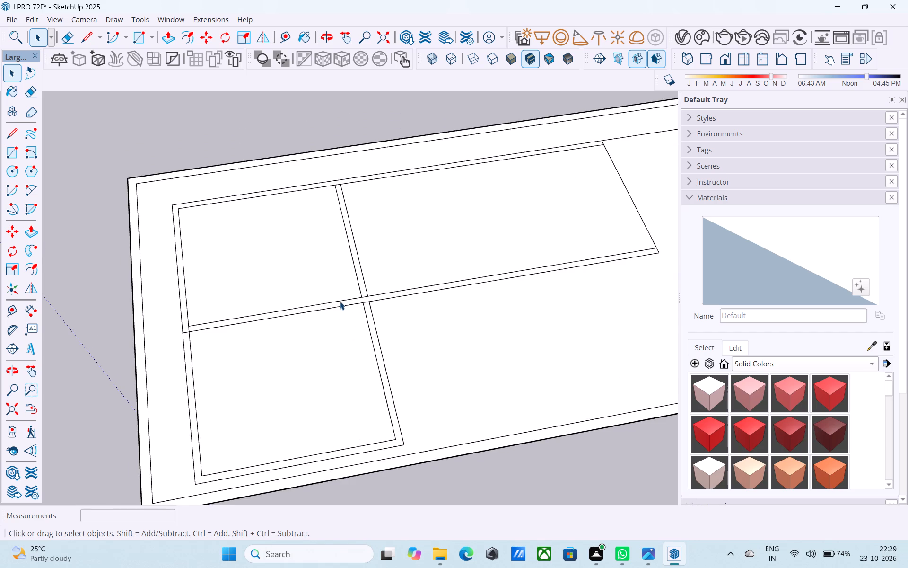
Erase the stub and the short closing edge where the long middle wall meets the short-side wall.
{"action": "left_click", "coordinate": [340, 302]}
{"action": "left_click", "coordinate": [341, 303]}
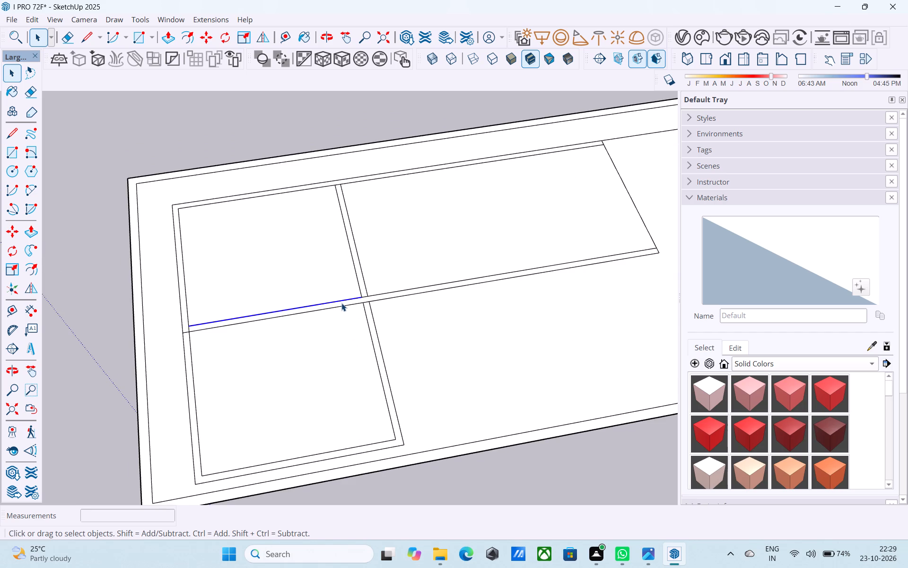
{"action": "left_click", "coordinate": [341, 305]}
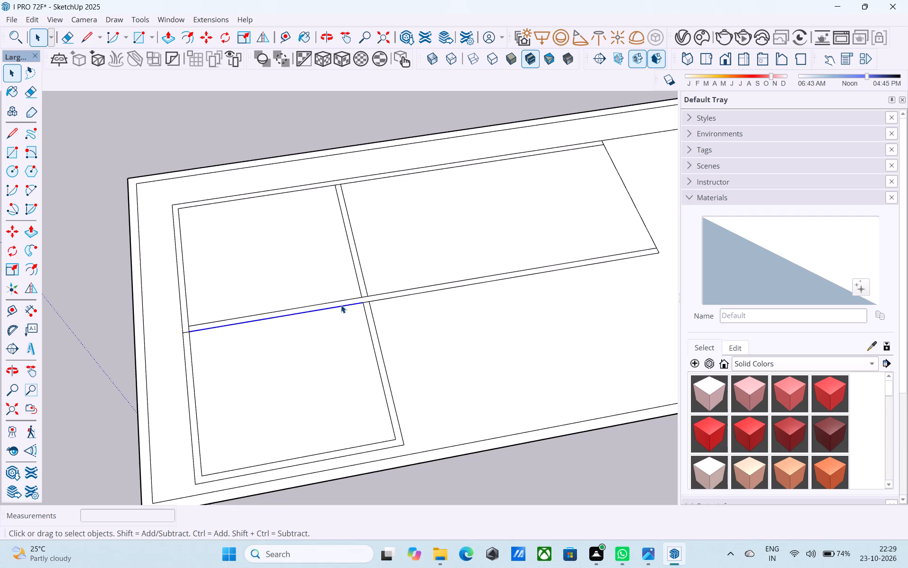
{"action": "left_click", "coordinate": [340, 304]}
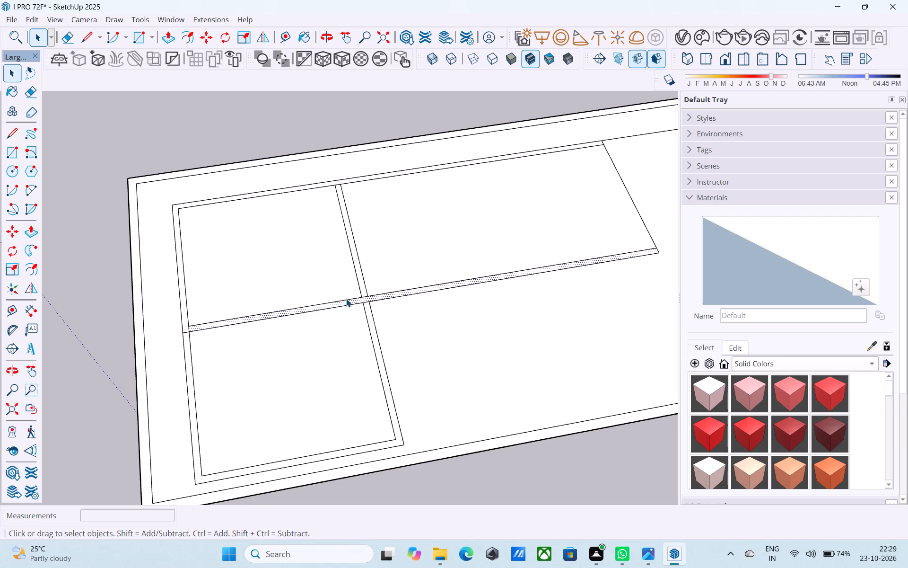
{"action": "key", "text": "e"}
{"action": "scroll", "coordinate": [169, 331], "scroll_direction": "up", "scroll_amount": 5}
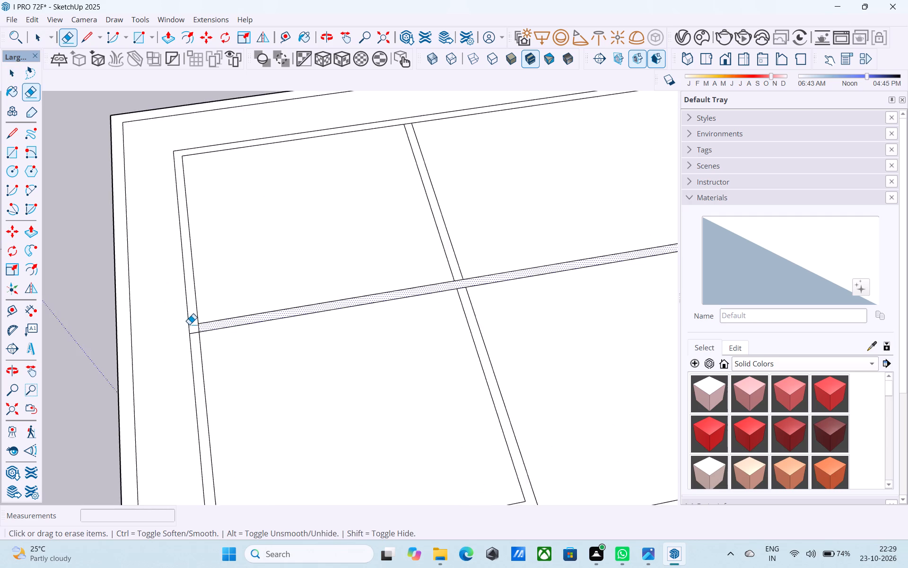
{"action": "scroll", "coordinate": [189, 324], "scroll_direction": "up", "scroll_amount": 1}
{"action": "left_click", "coordinate": [196, 333]}
{"action": "left_click", "coordinate": [201, 332]}
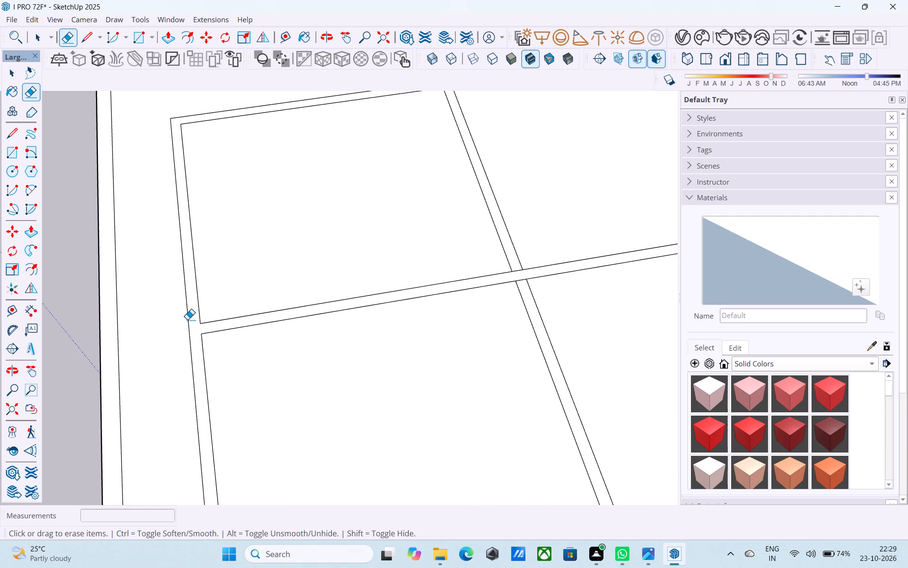
Erase the two short line pieces across the wall crossing where the two rooms' corners meet.
{"action": "scroll", "coordinate": [175, 322], "scroll_direction": "down", "scroll_amount": 6}
{"action": "scroll", "coordinate": [393, 309], "scroll_direction": "up", "scroll_amount": 9}
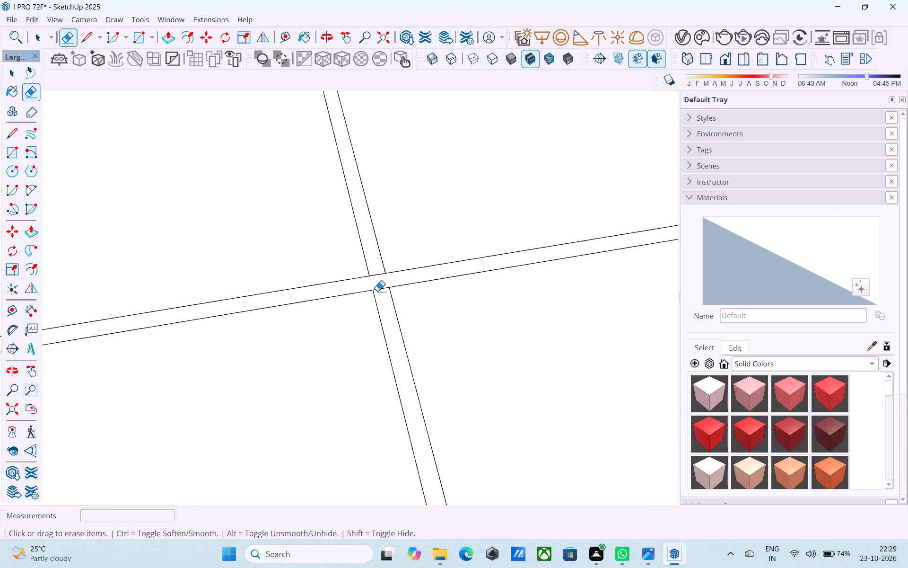
{"action": "left_click", "coordinate": [377, 291]}
{"action": "left_click_drag", "start_coordinate": [381, 279], "coordinate": [381, 271]}
{"action": "scroll", "coordinate": [367, 294], "scroll_direction": "down", "scroll_amount": 6}
{"action": "scroll", "coordinate": [386, 334], "scroll_direction": "down", "scroll_amount": 6}
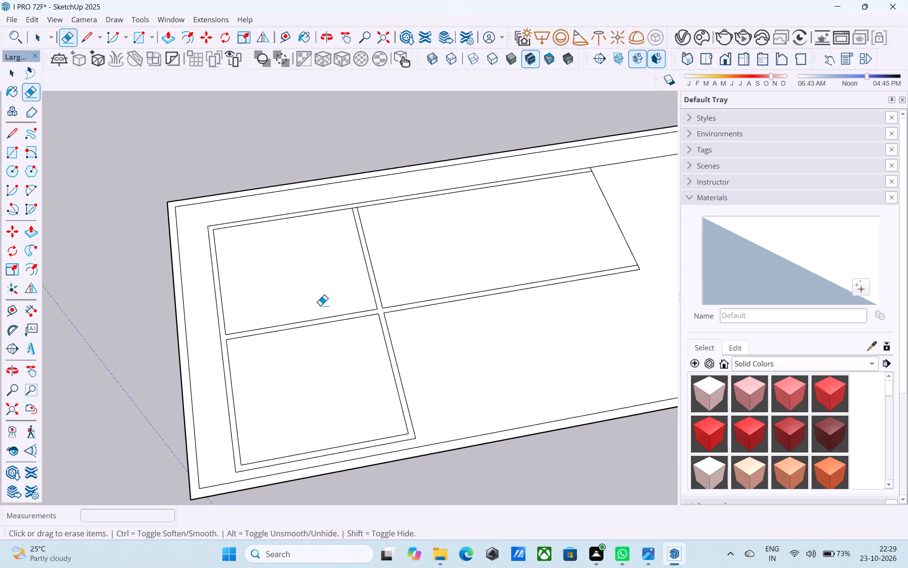
Copy the first room's dividing wall line, on its face away from that room, 6' further along the plan's length.
{"action": "key", "text": "space"}
{"action": "left_click", "coordinate": [378, 289]}
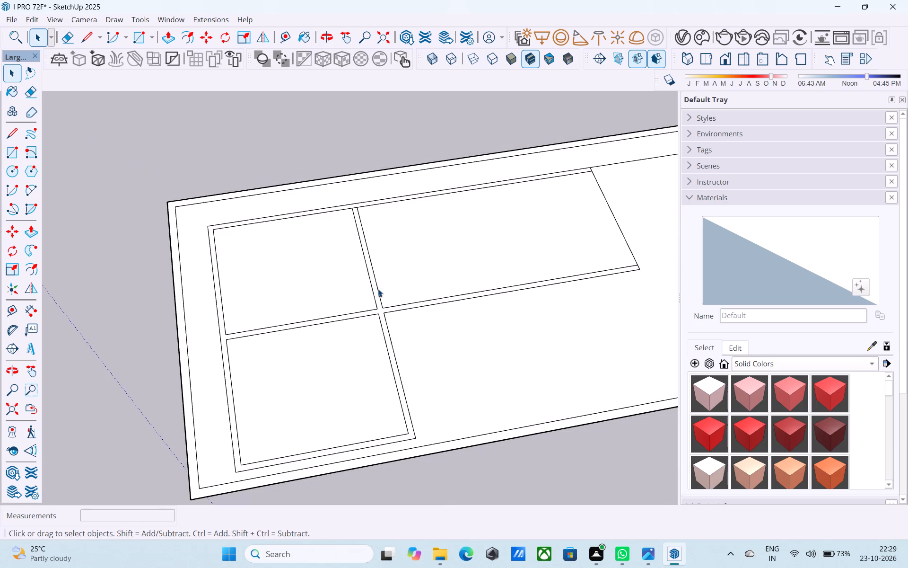
{"action": "key", "text": "m"}
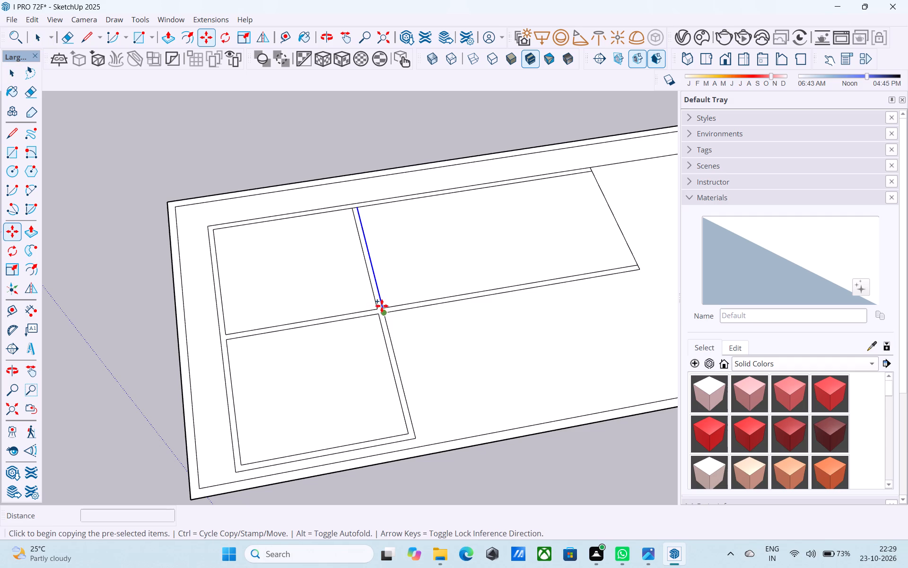
{"action": "left_click", "coordinate": [382, 306]}
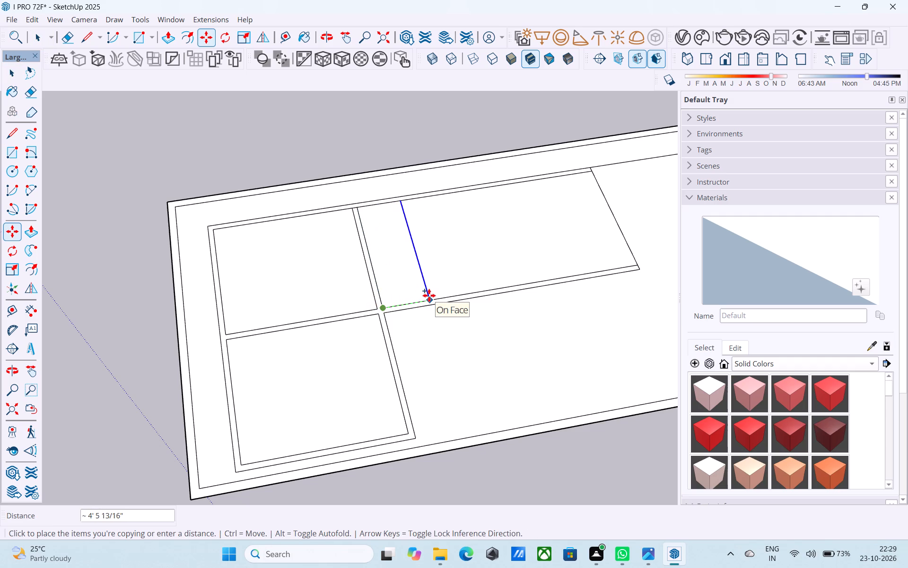
{"action": "type", "text": "6'"}
{"action": "key", "text": "Return"}
Copy the new 6' offset line another 6" in the same direction to form a partition wall.
{"action": "scroll", "coordinate": [429, 295], "scroll_direction": "up", "scroll_amount": 2}
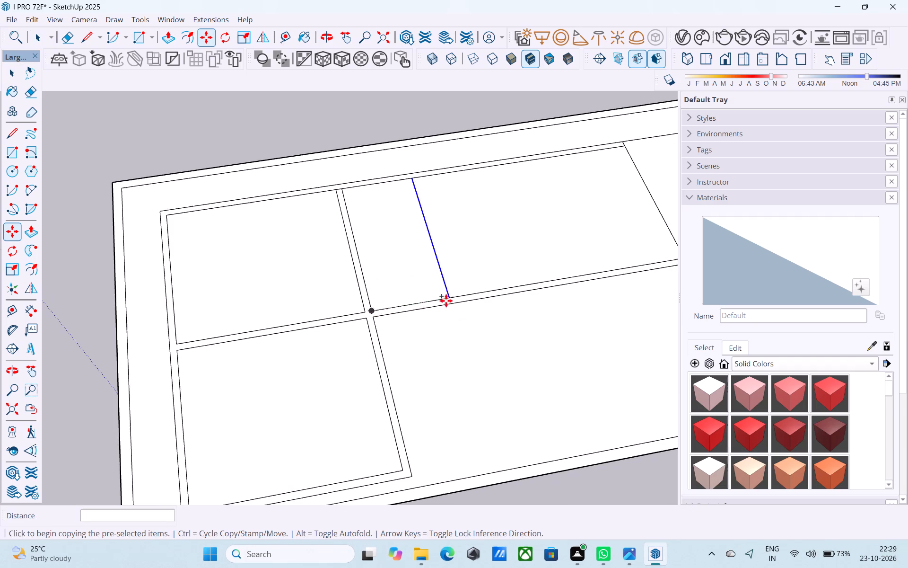
{"action": "left_click", "coordinate": [451, 299]}
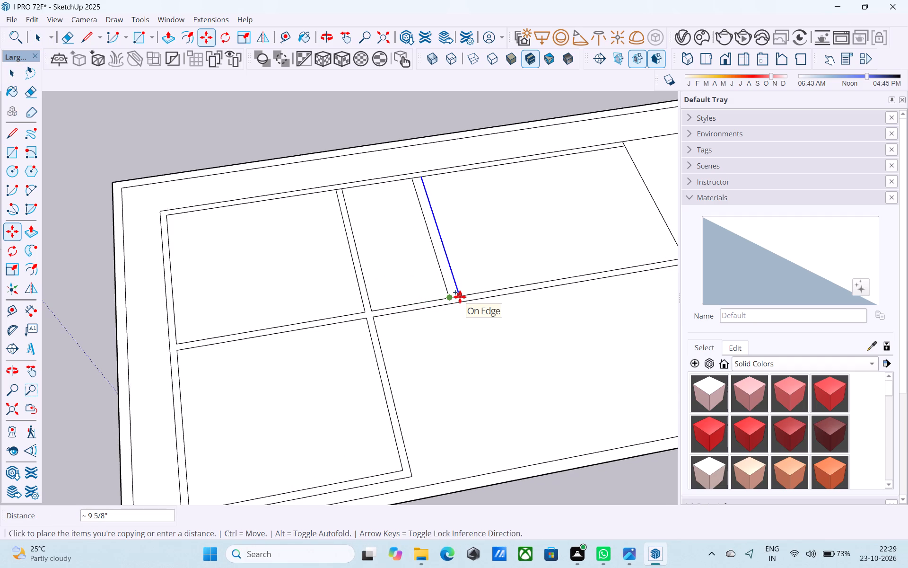
{"action": "type", "text": "6\""}
{"action": "key", "text": "Return"}
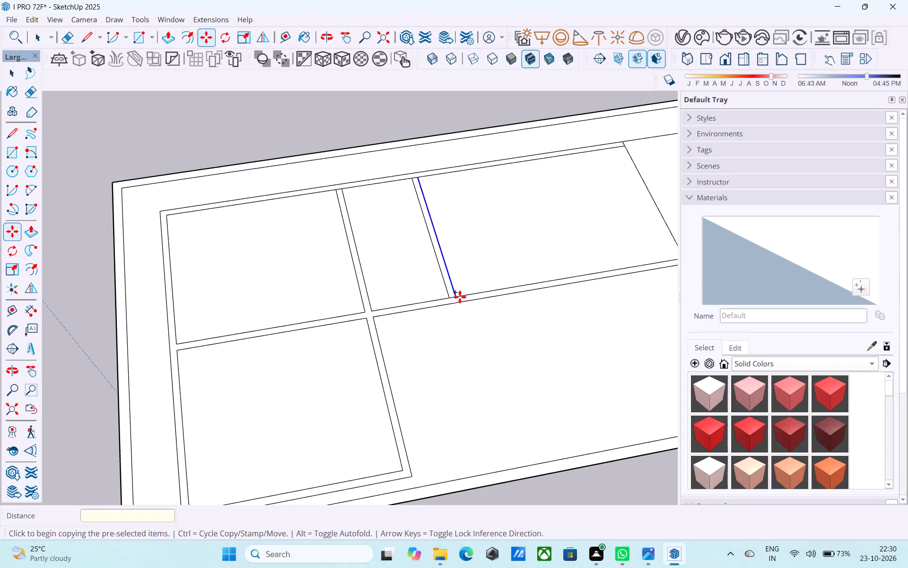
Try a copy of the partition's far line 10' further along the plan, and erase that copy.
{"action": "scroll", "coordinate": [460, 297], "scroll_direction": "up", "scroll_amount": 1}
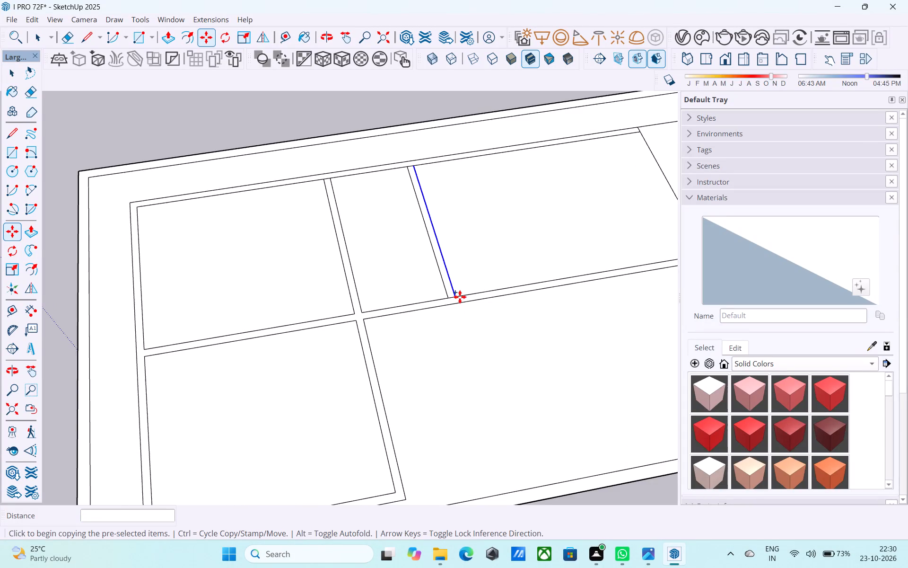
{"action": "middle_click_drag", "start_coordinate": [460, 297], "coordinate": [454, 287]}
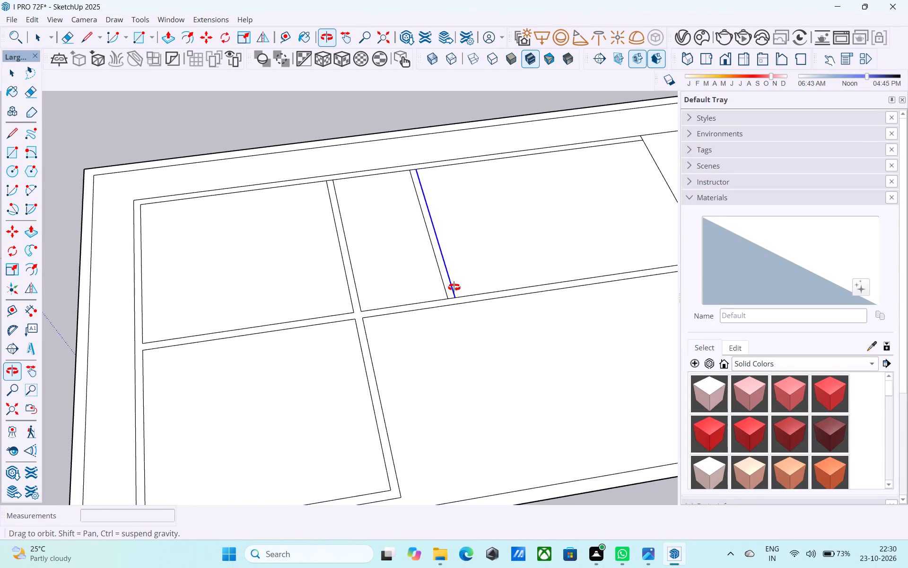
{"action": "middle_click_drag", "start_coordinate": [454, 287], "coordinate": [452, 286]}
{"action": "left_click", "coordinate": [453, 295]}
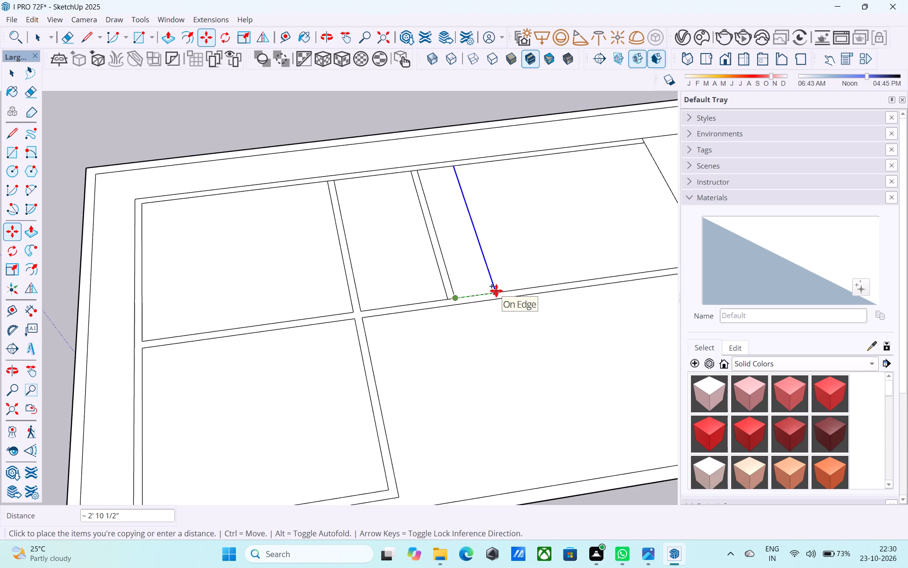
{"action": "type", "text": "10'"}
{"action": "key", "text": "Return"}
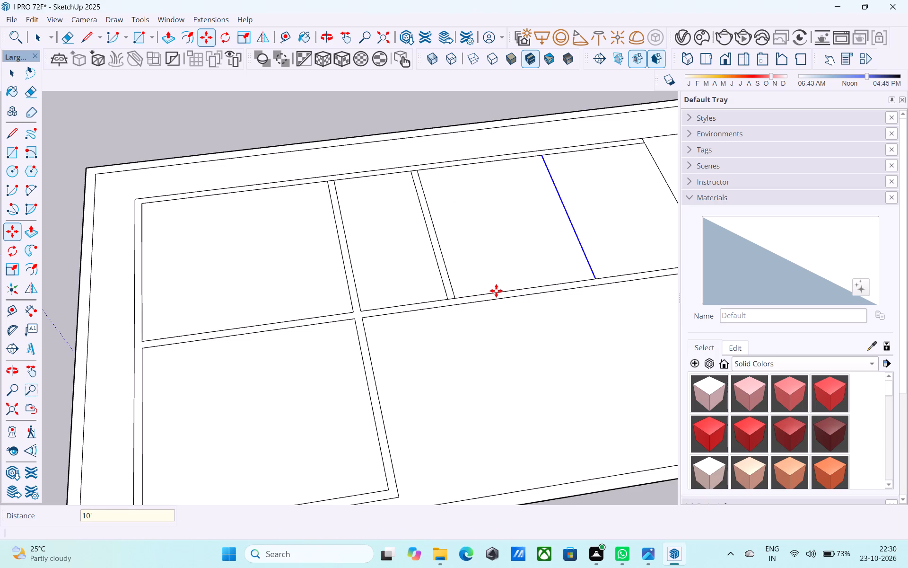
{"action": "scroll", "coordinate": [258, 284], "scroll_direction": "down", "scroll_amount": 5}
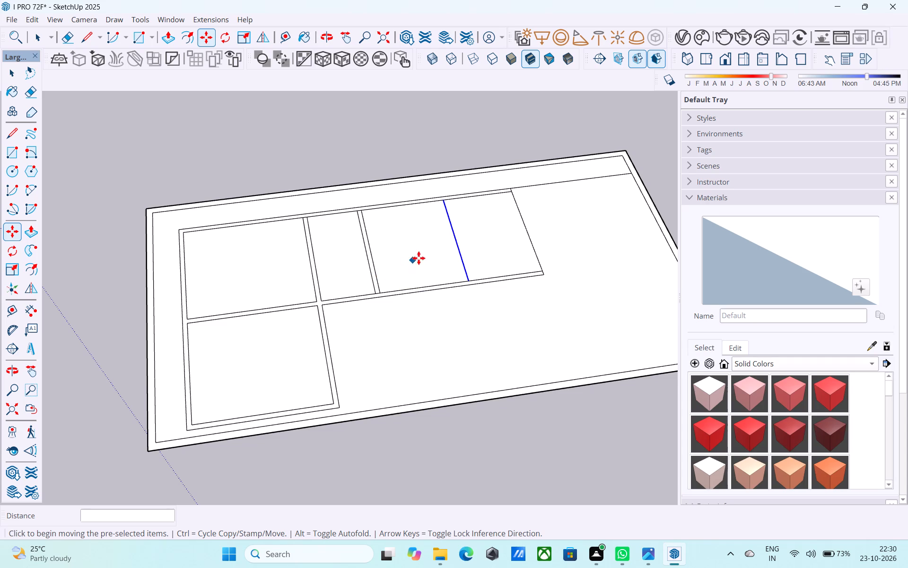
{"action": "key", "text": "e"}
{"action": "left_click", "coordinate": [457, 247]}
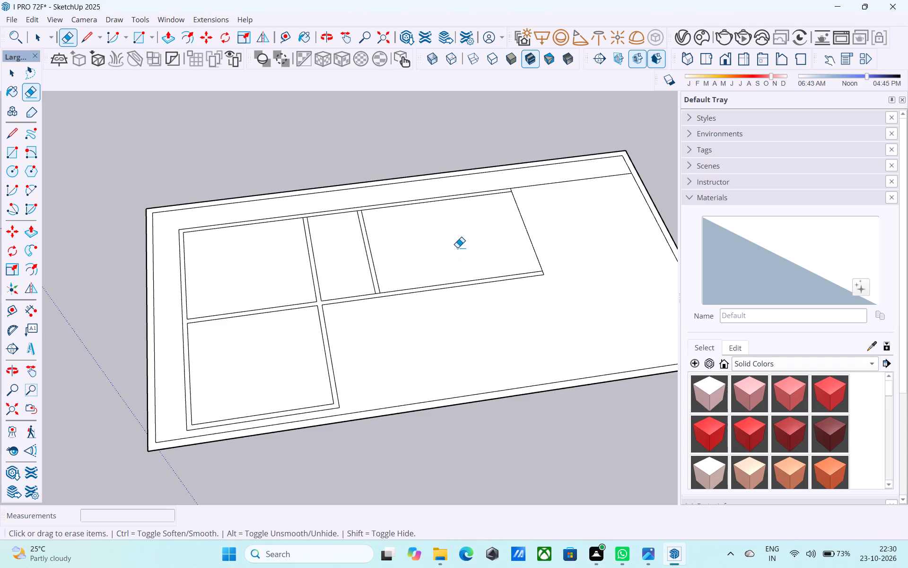
Measure the remaining room's length from the new partition to the closing end line along the long middle wall.
{"action": "key", "text": "l"}
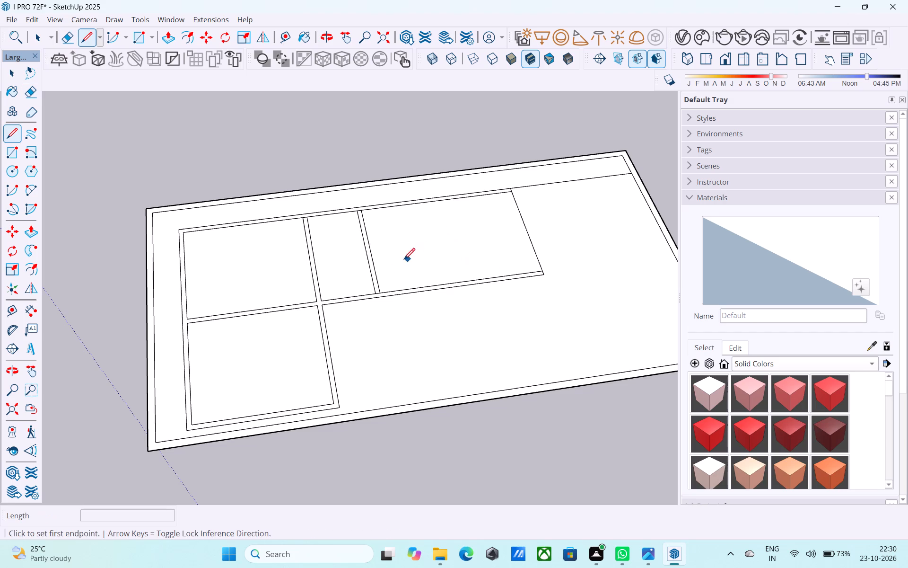
{"action": "left_click", "coordinate": [381, 293]}
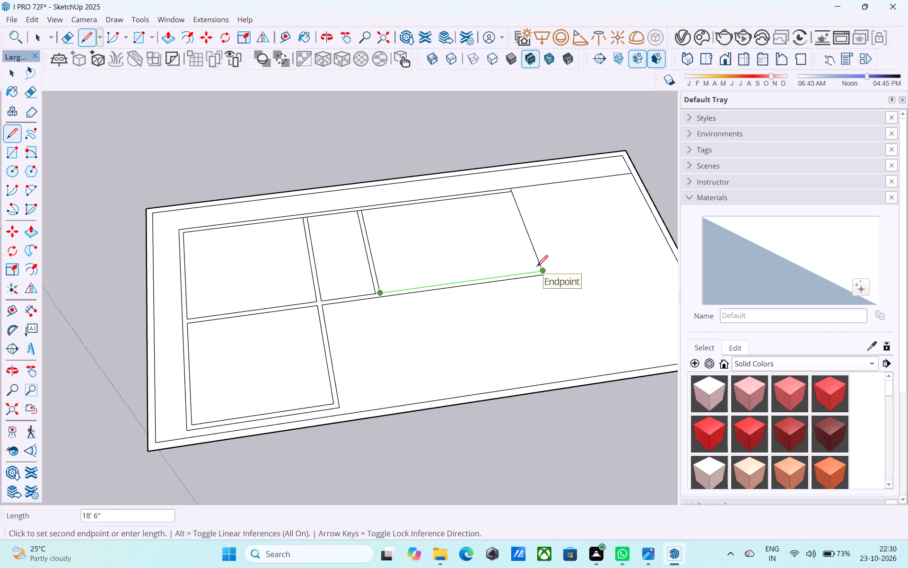
{"action": "scroll", "coordinate": [537, 271], "scroll_direction": "up", "scroll_amount": 9}
{"action": "key", "text": "space"}
Copy the closing end line of the long room strip 6" inward to form its end wall.
{"action": "left_click", "coordinate": [544, 260]}
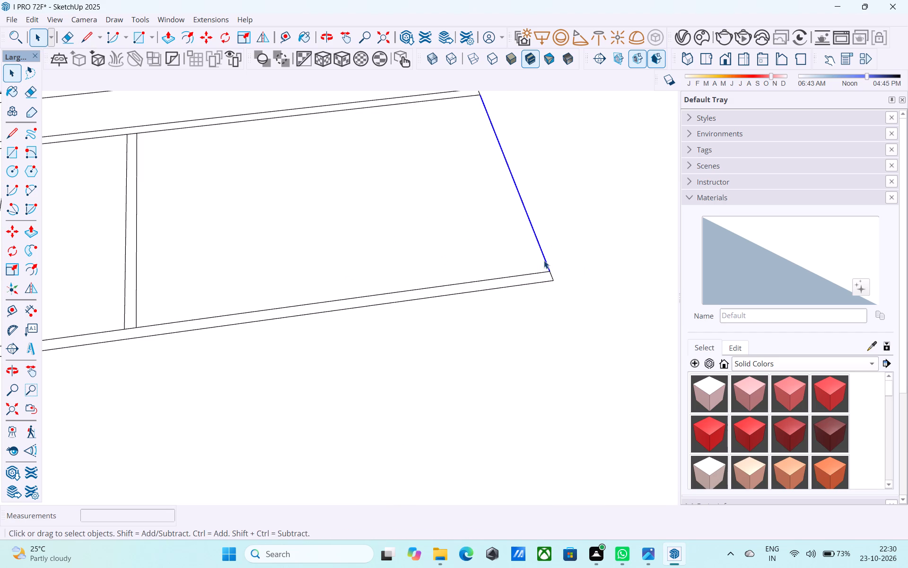
{"action": "key", "text": "m"}
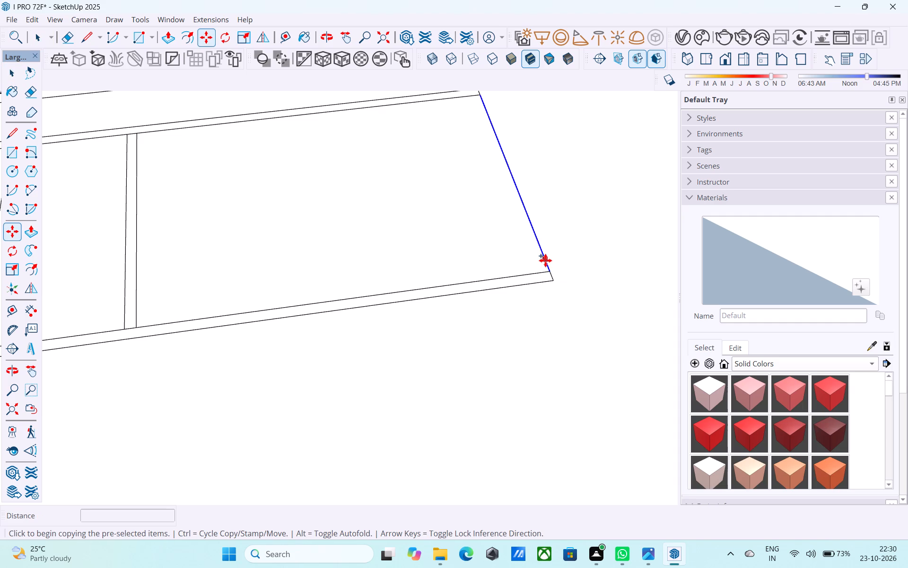
{"action": "scroll", "coordinate": [546, 266], "scroll_direction": "up", "scroll_amount": 5}
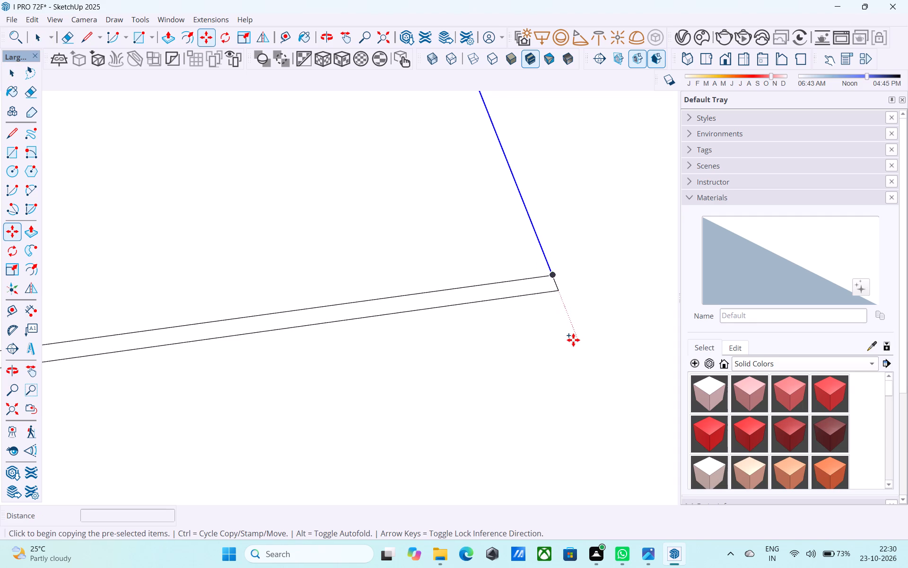
{"action": "scroll", "coordinate": [573, 340], "scroll_direction": "down", "scroll_amount": 6}
{"action": "scroll", "coordinate": [560, 304], "scroll_direction": "up", "scroll_amount": 9}
{"action": "left_click", "coordinate": [561, 299]}
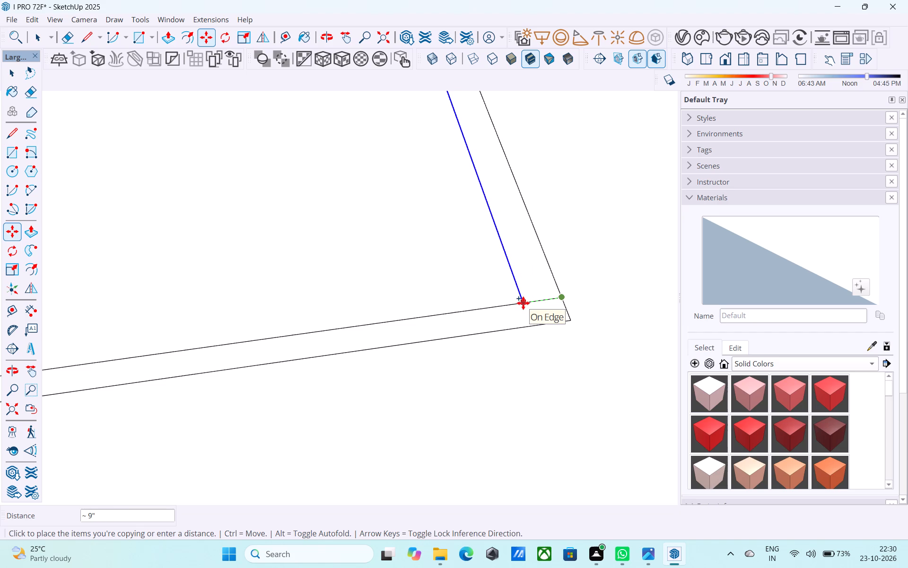
{"action": "type", "text": "6\""}
{"action": "key", "text": "Return"}
{"action": "key", "text": "space"}
Erase the short line piece across the end wall's corner with the long middle wall.
{"action": "scroll", "coordinate": [523, 303], "scroll_direction": "down", "scroll_amount": 13}
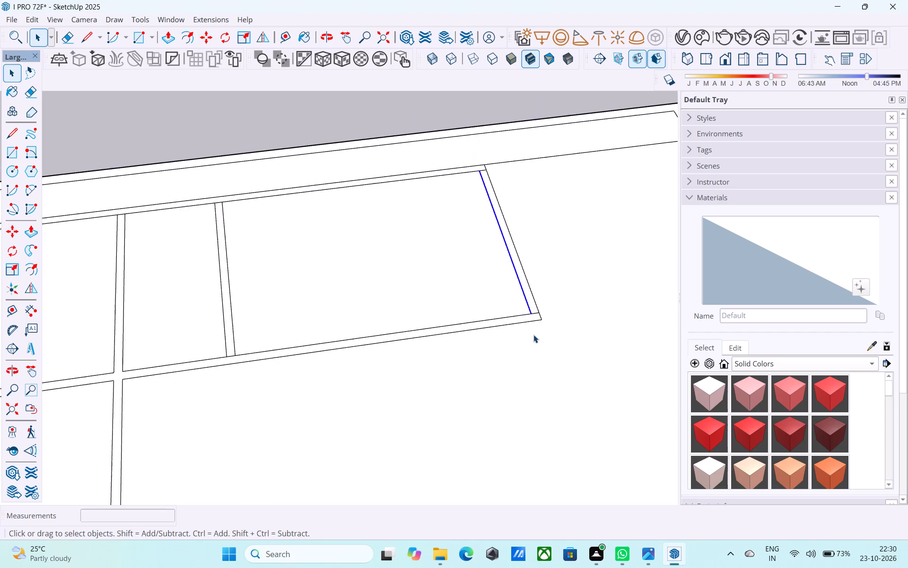
{"action": "scroll", "coordinate": [530, 316], "scroll_direction": "up", "scroll_amount": 12}
{"action": "key", "text": "e"}
{"action": "left_click", "coordinate": [544, 308]}
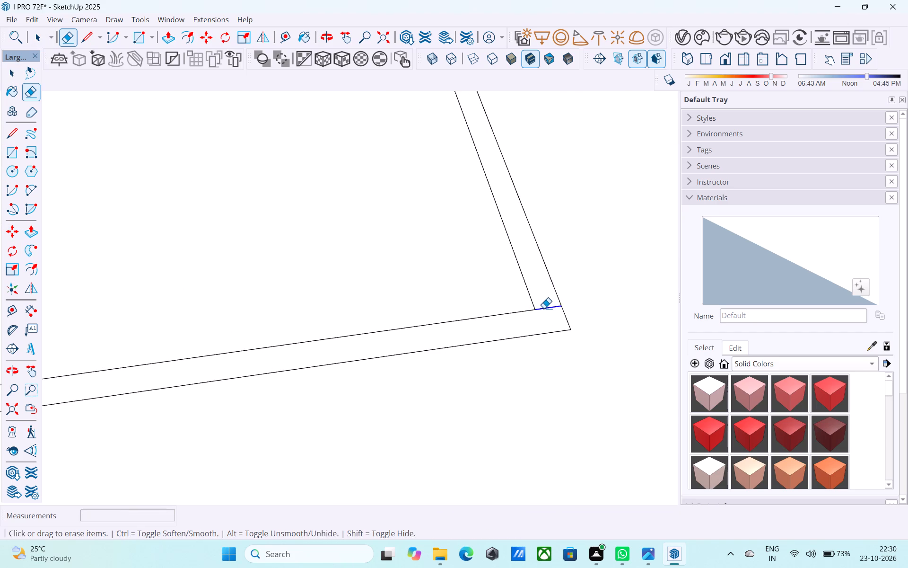
Erase the short line pieces across the junctions where the two partitions meet the long middle wall and the long outer wall.
{"action": "scroll", "coordinate": [544, 308], "scroll_direction": "down", "scroll_amount": 17}
{"action": "scroll", "coordinate": [326, 338], "scroll_direction": "up", "scroll_amount": 8}
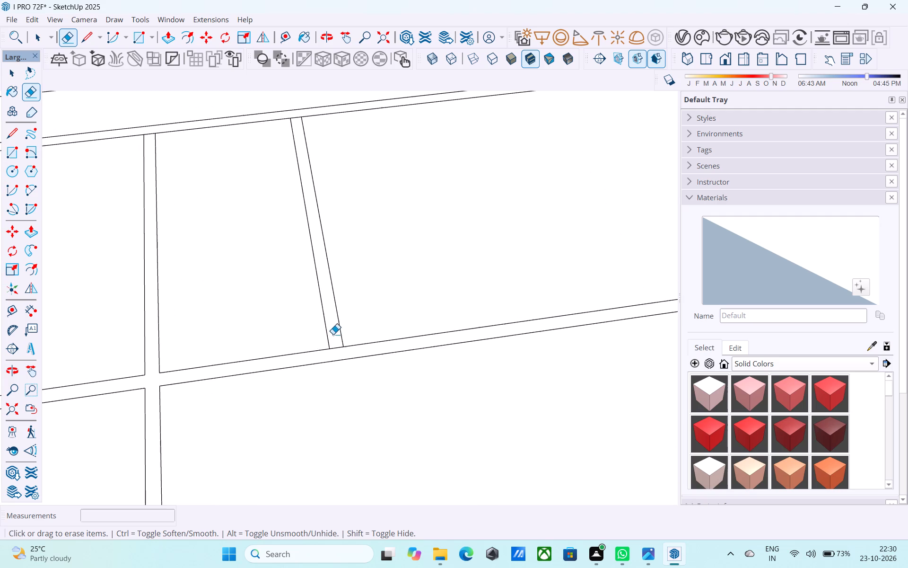
{"action": "left_click_drag", "start_coordinate": [337, 344], "coordinate": [336, 349]}
{"action": "scroll", "coordinate": [357, 377], "scroll_direction": "down", "scroll_amount": 15}
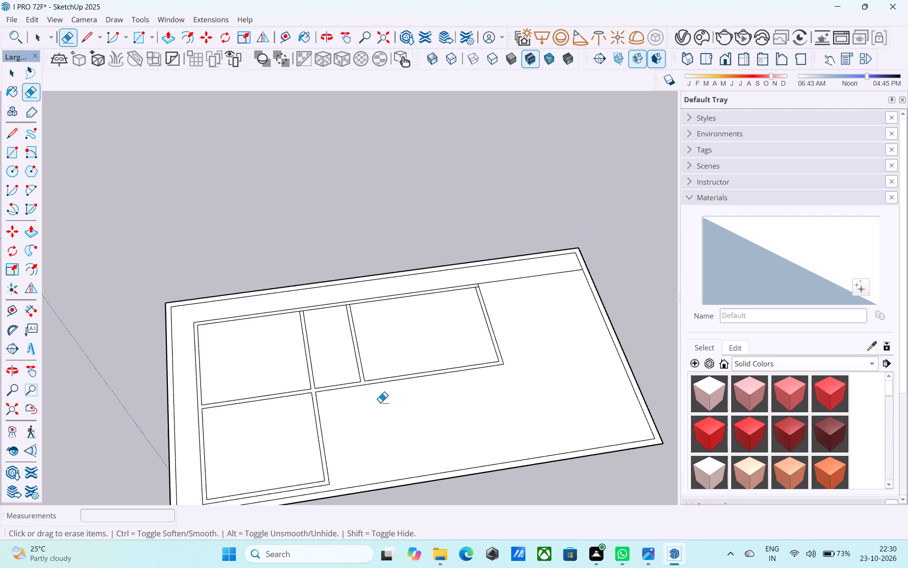
{"action": "scroll", "coordinate": [380, 402], "scroll_direction": "down", "scroll_amount": 1}
{"action": "middle_click_drag", "start_coordinate": [379, 403], "coordinate": [375, 381]}
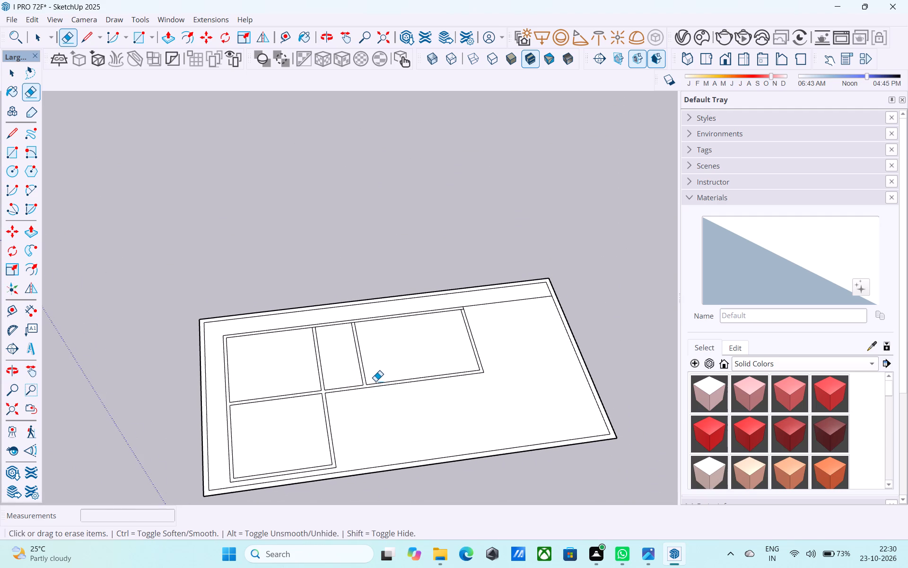
{"action": "scroll", "coordinate": [367, 350], "scroll_direction": "up", "scroll_amount": 15}
{"action": "scroll", "coordinate": [337, 280], "scroll_direction": "up", "scroll_amount": 4}
{"action": "left_click", "coordinate": [340, 283]}
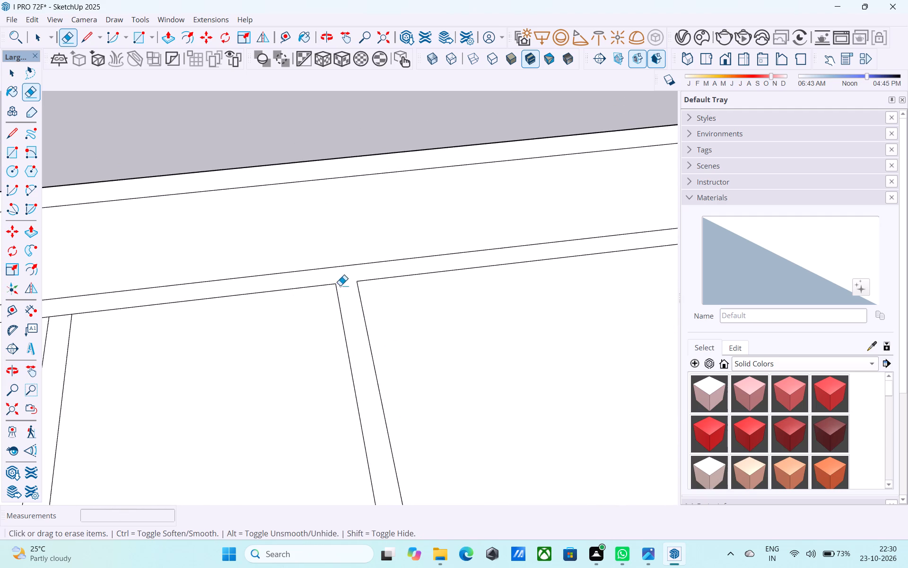
{"action": "scroll", "coordinate": [370, 279], "scroll_direction": "down", "scroll_amount": 6}
{"action": "left_click", "coordinate": [197, 301]}
{"action": "scroll", "coordinate": [209, 285], "scroll_direction": "down", "scroll_amount": 5}
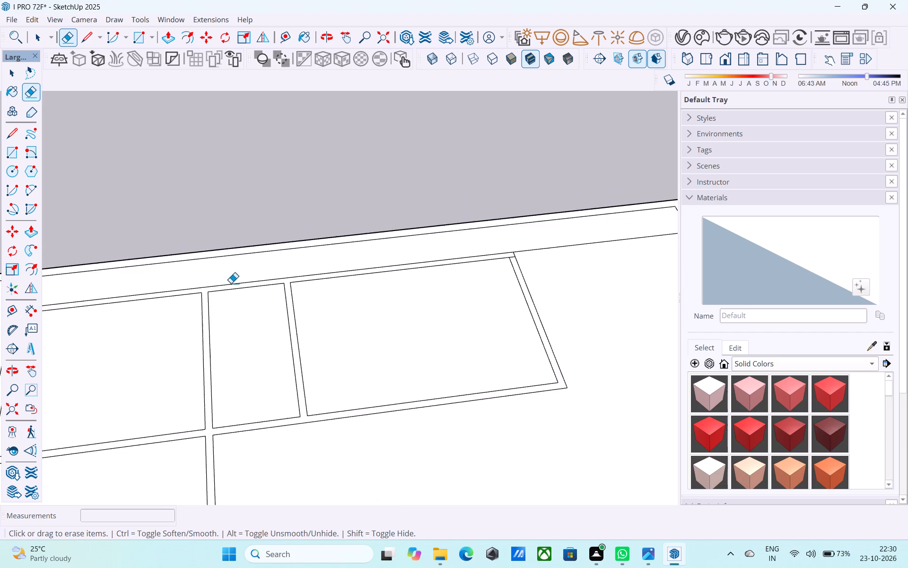
{"action": "scroll", "coordinate": [231, 283], "scroll_direction": "down", "scroll_amount": 7}
{"action": "scroll", "coordinate": [426, 273], "scroll_direction": "down", "scroll_amount": 3}
Erase the short line piece across the end wall's corner with the long outer wall.
{"action": "scroll", "coordinate": [421, 270], "scroll_direction": "up", "scroll_amount": 3}
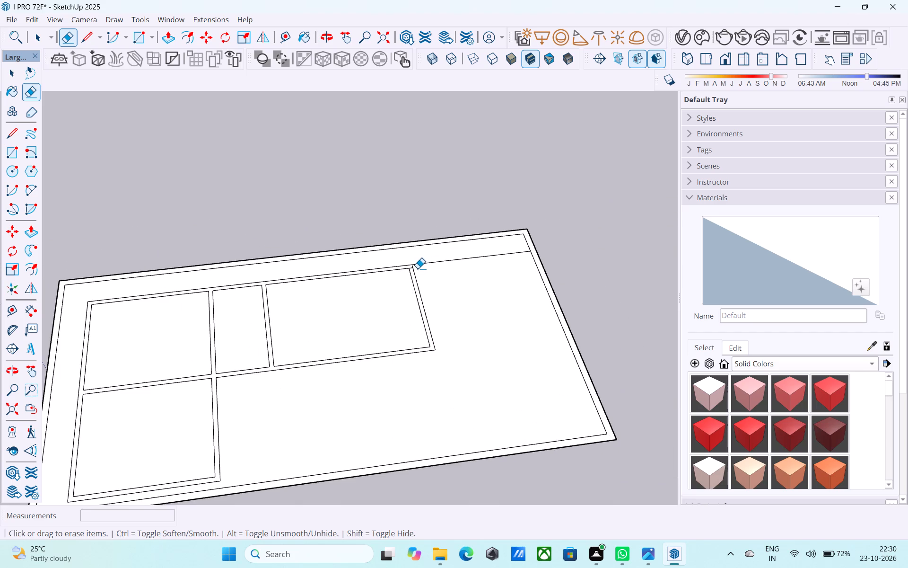
{"action": "scroll", "coordinate": [418, 268], "scroll_direction": "up", "scroll_amount": 14}
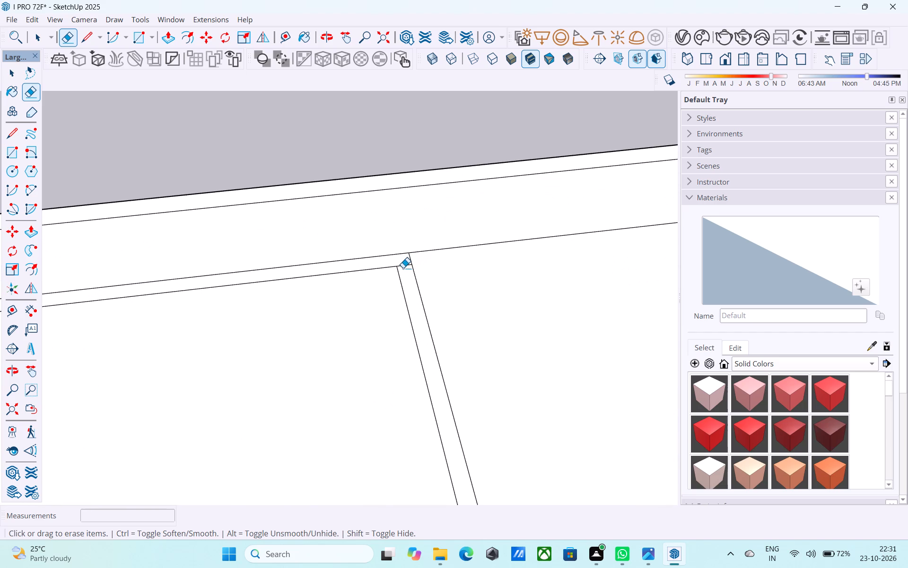
{"action": "left_click", "coordinate": [403, 268]}
{"action": "scroll", "coordinate": [463, 248], "scroll_direction": "down", "scroll_amount": 4}
{"action": "scroll", "coordinate": [464, 250], "scroll_direction": "up", "scroll_amount": 1}
{"action": "scroll", "coordinate": [465, 250], "scroll_direction": "down", "scroll_amount": 13}
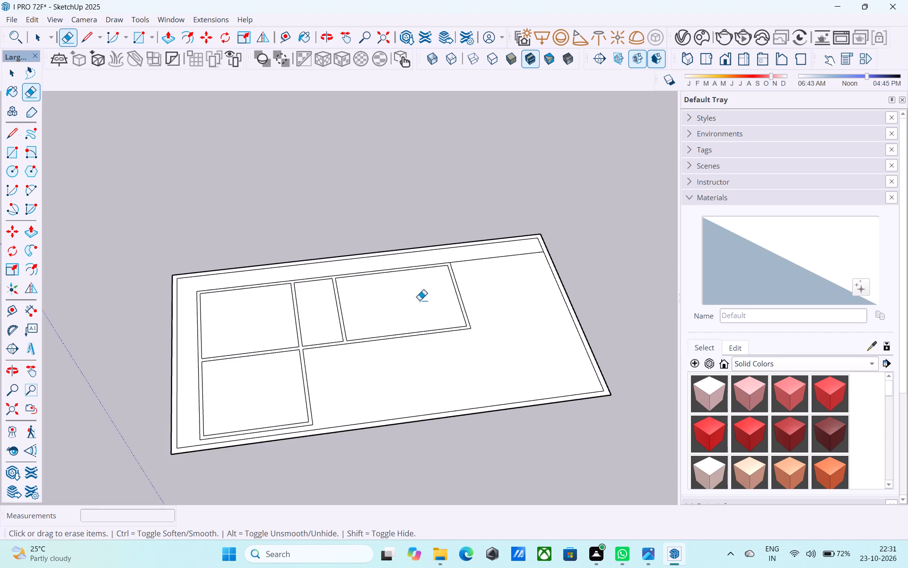
Push/Pull the connected wall face of all the rooms up 10'.
{"action": "middle_click_drag", "start_coordinate": [393, 312], "coordinate": [376, 304]}
{"action": "scroll", "coordinate": [303, 352], "scroll_direction": "up", "scroll_amount": 4}
{"action": "key", "text": "space"}
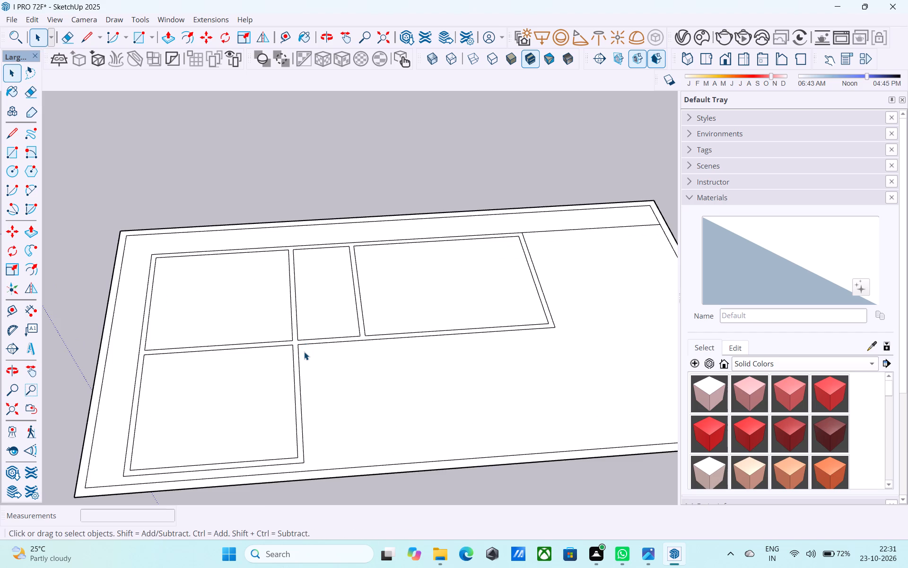
{"action": "scroll", "coordinate": [304, 352], "scroll_direction": "up", "scroll_amount": 7}
{"action": "left_click", "coordinate": [286, 333]}
{"action": "key", "text": "p"}
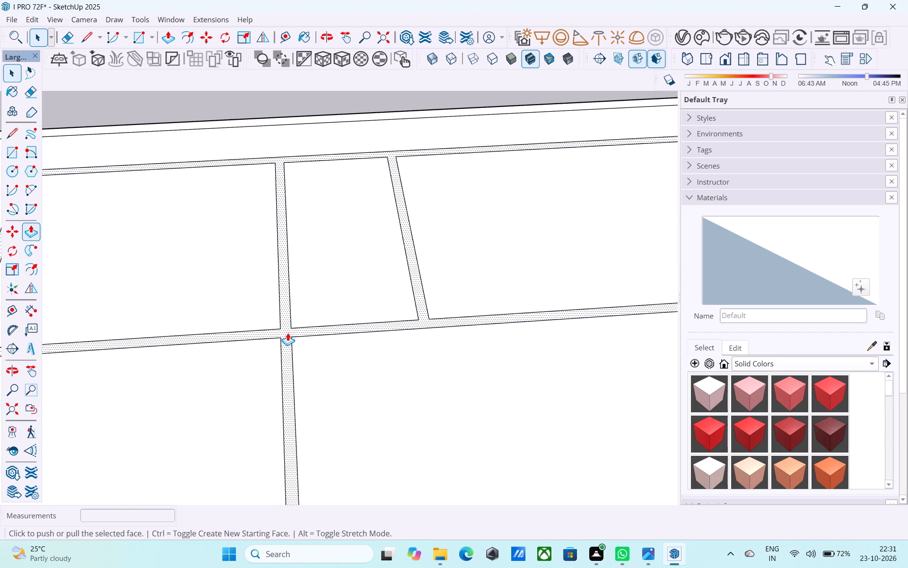
{"action": "left_click", "coordinate": [288, 333]}
{"action": "scroll", "coordinate": [288, 327], "scroll_direction": "down", "scroll_amount": 6}
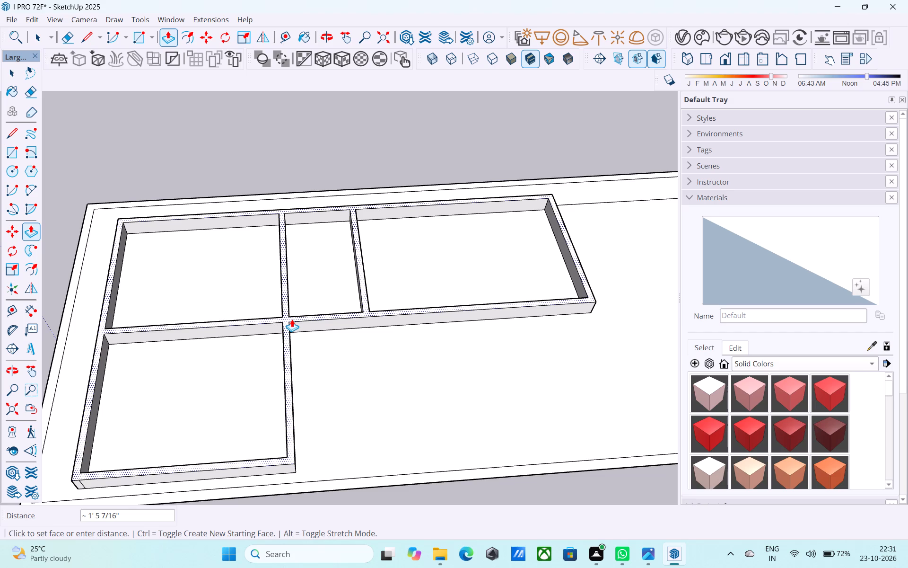
{"action": "type", "text": "10'"}
{"action": "key", "text": "Return"}
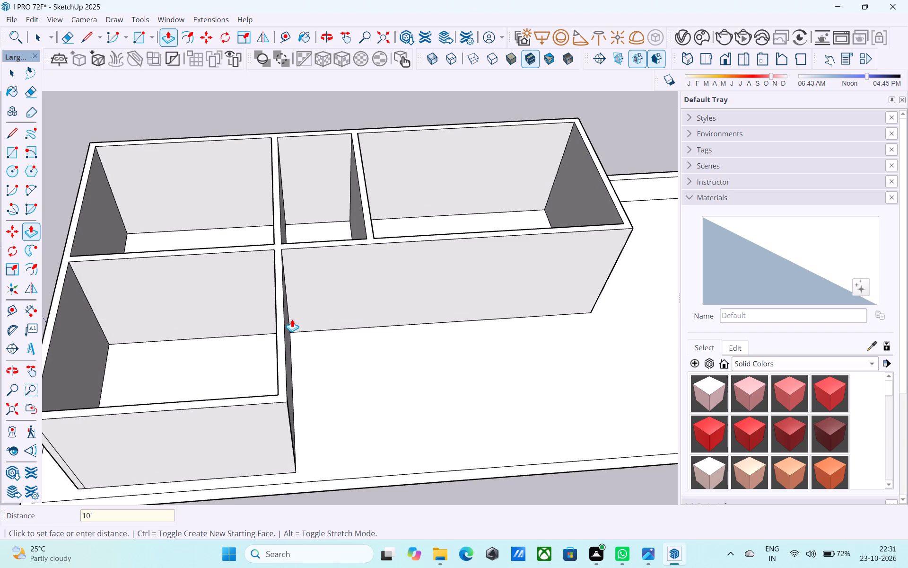
Erase the stray vertical edge near the outer corner on the projecting room's short end face.
{"action": "scroll", "coordinate": [325, 292], "scroll_direction": "down", "scroll_amount": 6}
{"action": "middle_click_drag", "start_coordinate": [338, 293], "coordinate": [353, 304]}
{"action": "scroll", "coordinate": [288, 267], "scroll_direction": "up", "scroll_amount": 1}
{"action": "scroll", "coordinate": [374, 294], "scroll_direction": "down", "scroll_amount": 4}
{"action": "middle_click_drag", "start_coordinate": [374, 294], "coordinate": [348, 279]}
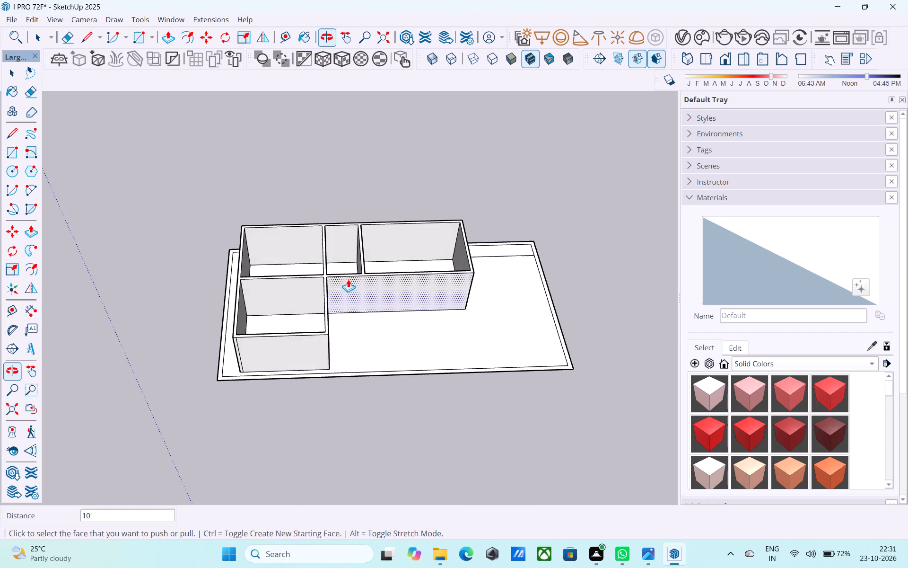
{"action": "scroll", "coordinate": [320, 259], "scroll_direction": "up", "scroll_amount": 6}
{"action": "scroll", "coordinate": [316, 228], "scroll_direction": "down", "scroll_amount": 5}
{"action": "middle_click_drag", "start_coordinate": [316, 240], "coordinate": [327, 193]}
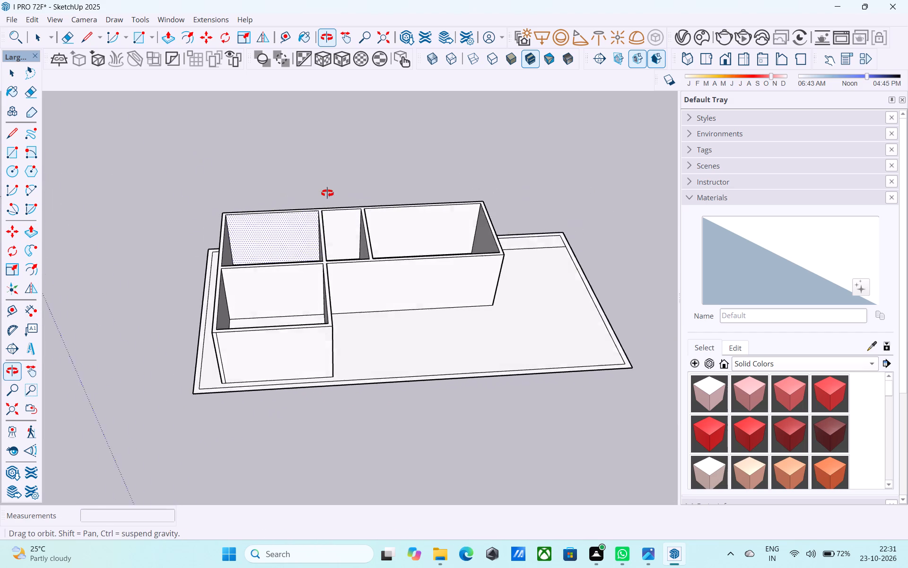
{"action": "middle_click_drag", "start_coordinate": [327, 193], "coordinate": [375, 129]}
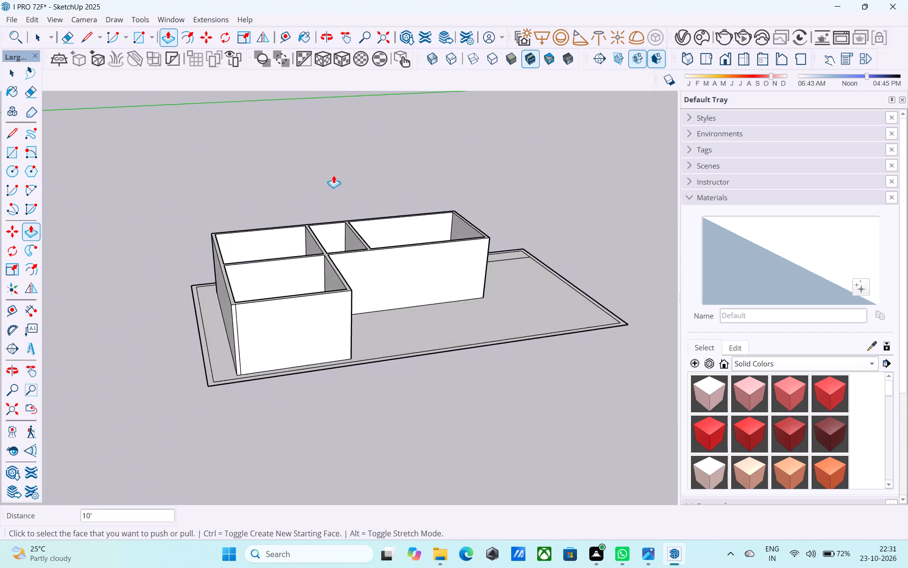
{"action": "scroll", "coordinate": [199, 302], "scroll_direction": "up", "scroll_amount": 4}
{"action": "scroll", "coordinate": [340, 343], "scroll_direction": "up", "scroll_amount": 2}
{"action": "scroll", "coordinate": [299, 348], "scroll_direction": "up", "scroll_amount": 5}
{"action": "key", "text": "e"}
{"action": "left_click_drag", "start_coordinate": [232, 336], "coordinate": [213, 336]}
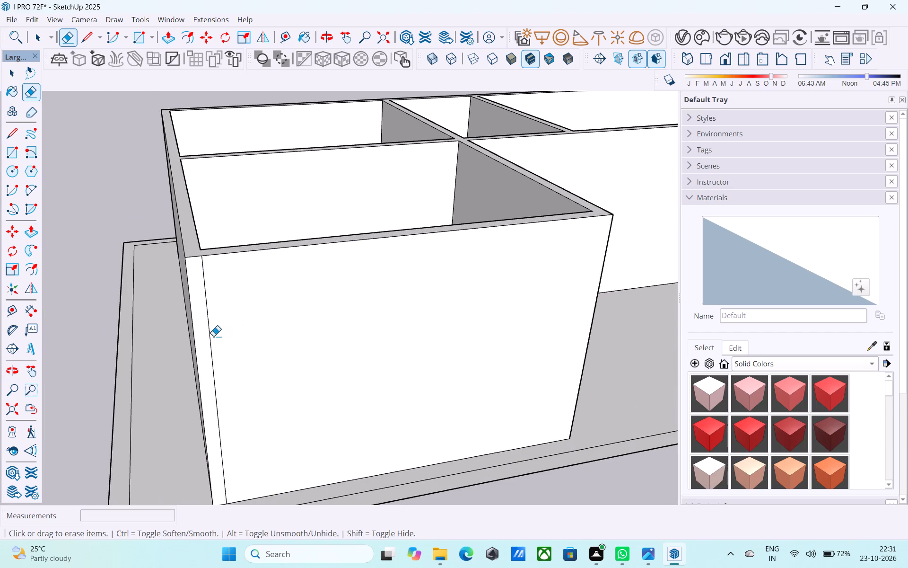
{"action": "left_click_drag", "start_coordinate": [213, 336], "coordinate": [202, 336]}
Erase the stray vertical edge beside the projecting room's other outer corner, on the side facing the open floor area.
{"action": "scroll", "coordinate": [233, 338], "scroll_direction": "down", "scroll_amount": 6}
{"action": "middle_click_drag", "start_coordinate": [397, 314], "coordinate": [130, 292]}
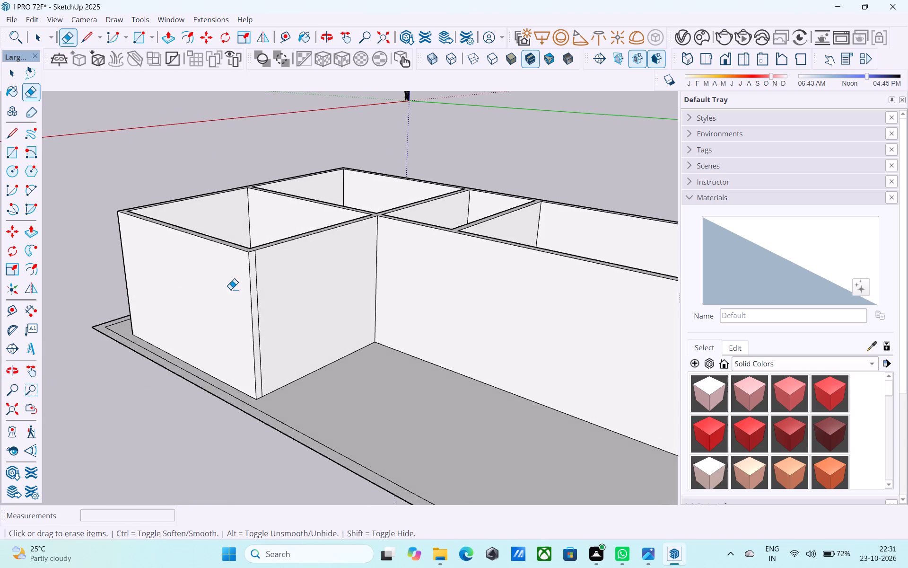
{"action": "scroll", "coordinate": [252, 283], "scroll_direction": "up", "scroll_amount": 8}
{"action": "left_click_drag", "start_coordinate": [266, 273], "coordinate": [261, 273]}
{"action": "scroll", "coordinate": [233, 284], "scroll_direction": "down", "scroll_amount": 13}
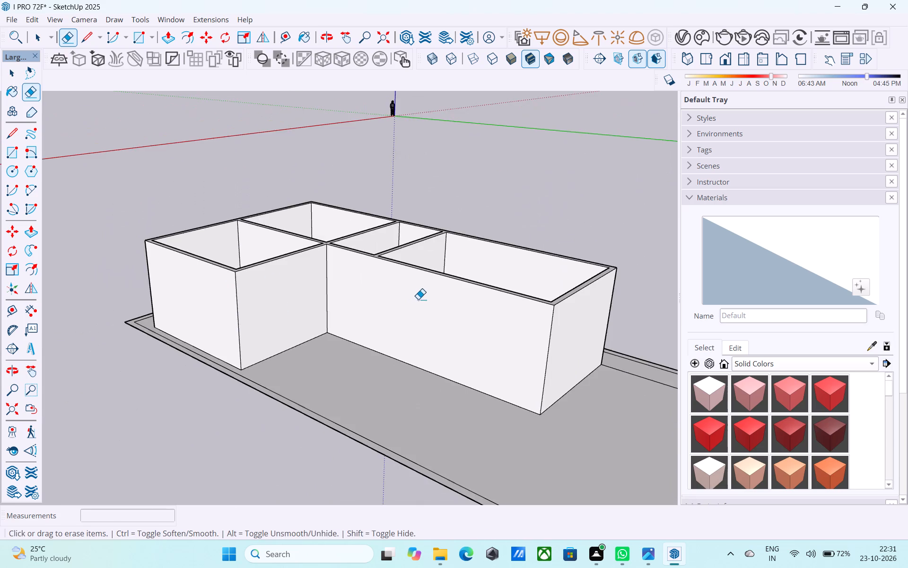
Examine the raised walls from several sides for remaining stray edges.
{"action": "middle_click_drag", "start_coordinate": [417, 299], "coordinate": [157, 309]}
{"action": "middle_click_drag", "start_coordinate": [263, 293], "coordinate": [202, 293]}
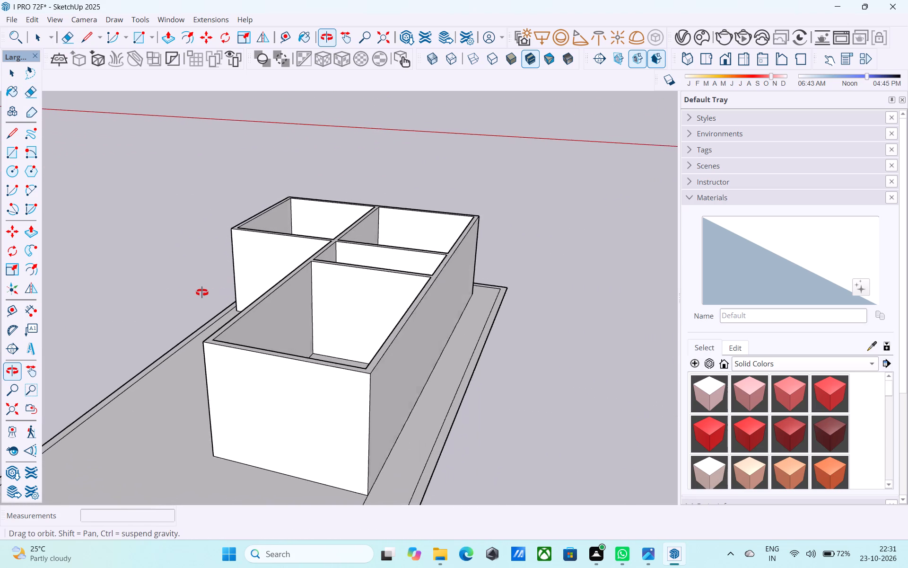
{"action": "middle_click_drag", "start_coordinate": [202, 293], "coordinate": [528, 272]}
{"action": "middle_click_drag", "start_coordinate": [339, 288], "coordinate": [500, 319]}
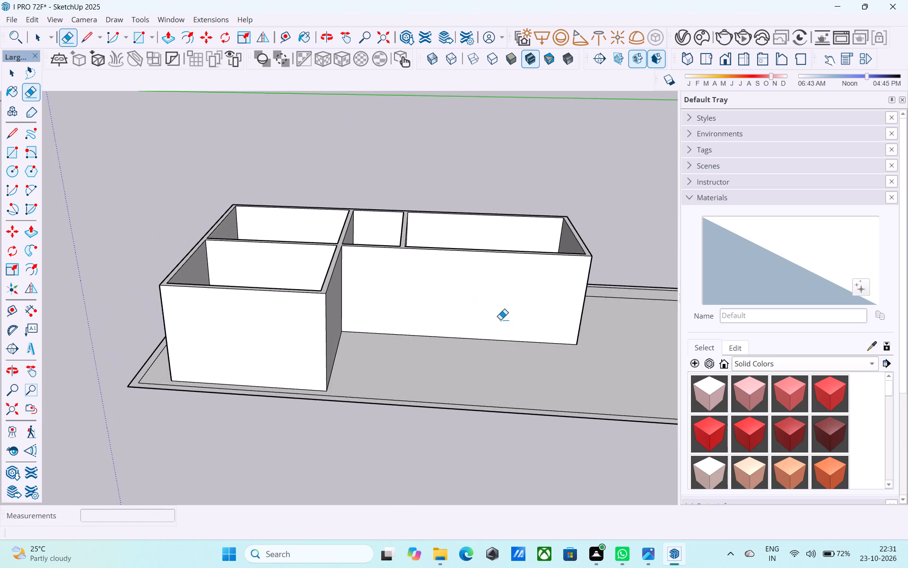
{"action": "scroll", "coordinate": [492, 262], "scroll_direction": "up", "scroll_amount": 6}
{"action": "scroll", "coordinate": [492, 262], "scroll_direction": "down", "scroll_amount": 4}
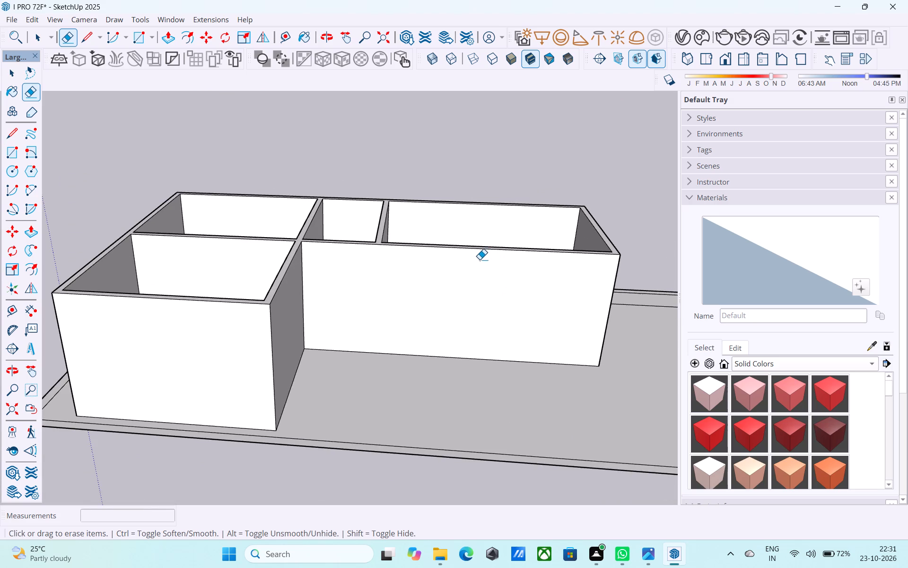
{"action": "scroll", "coordinate": [480, 259], "scroll_direction": "down", "scroll_amount": 5}
{"action": "middle_click_drag", "start_coordinate": [430, 297], "coordinate": [422, 271]}
{"action": "middle_click_drag", "start_coordinate": [422, 271], "coordinate": [411, 311], "text": "shift"}
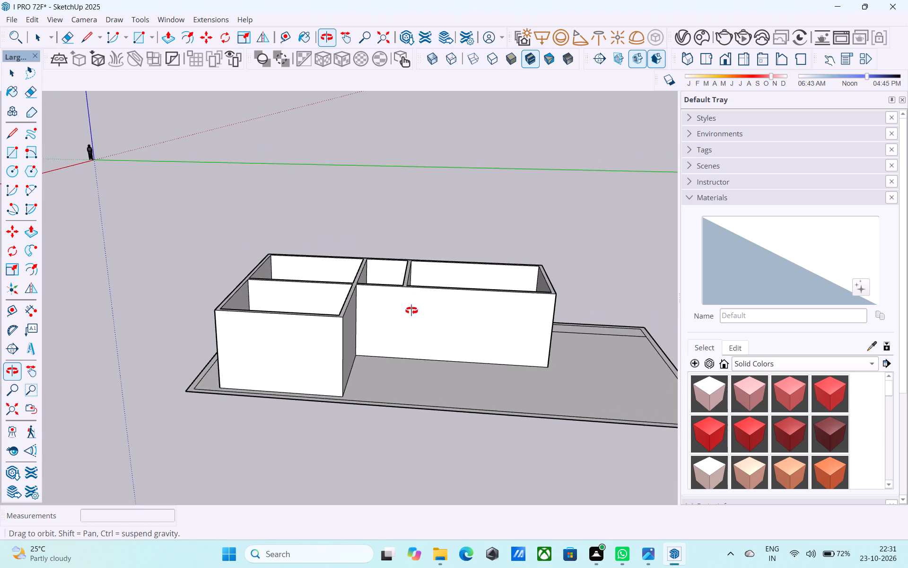
{"action": "middle_click_drag", "start_coordinate": [411, 311], "coordinate": [386, 298], "text": "shift"}
{"action": "middle_click_drag", "start_coordinate": [386, 298], "coordinate": [365, 317], "text": "shift"}
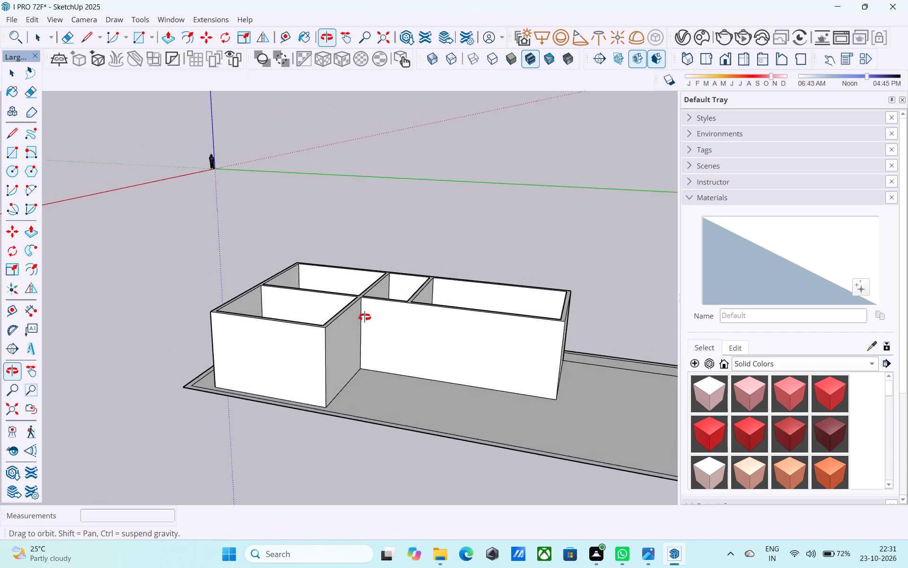
{"action": "middle_click_drag", "start_coordinate": [365, 317], "coordinate": [294, 334], "text": "shift"}
Draw a 2' line down the projecting room's vertical corner edge from the wall top, on the open floor side.
{"action": "scroll", "coordinate": [304, 334], "scroll_direction": "up", "scroll_amount": 7}
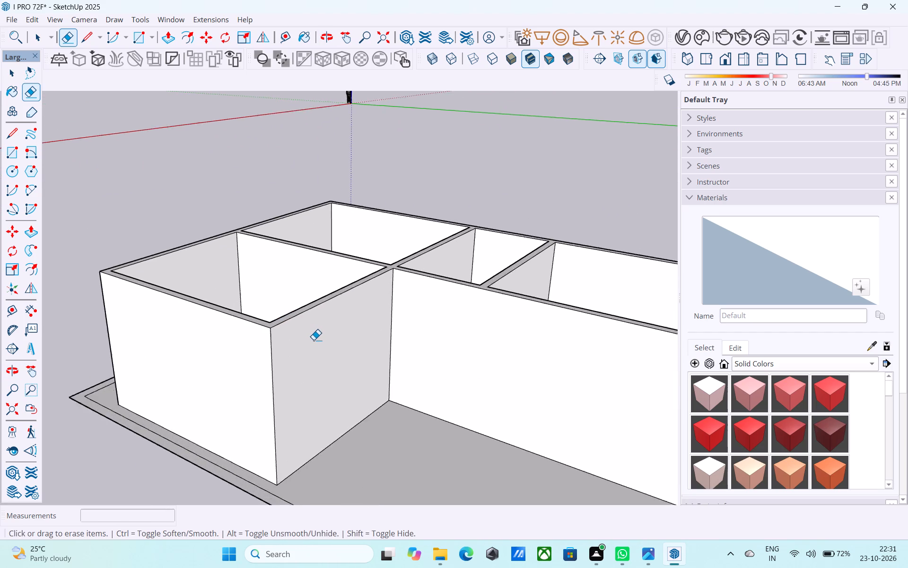
{"action": "scroll", "coordinate": [314, 340], "scroll_direction": "up", "scroll_amount": 3}
{"action": "middle_click_drag", "start_coordinate": [313, 340], "coordinate": [411, 329], "text": "shift"}
{"action": "scroll", "coordinate": [376, 339], "scroll_direction": "up", "scroll_amount": 1}
{"action": "key", "text": "space"}
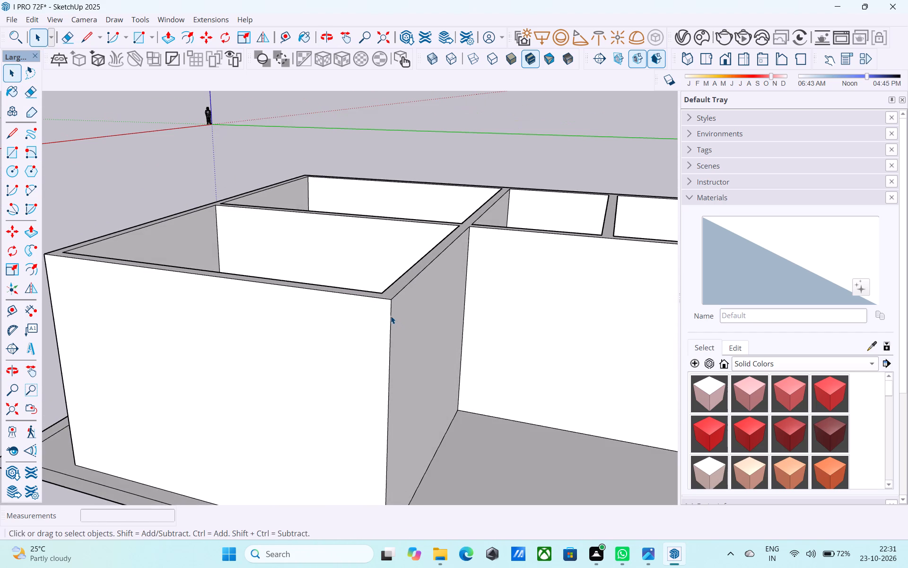
{"action": "key", "text": "l"}
{"action": "left_click", "coordinate": [389, 301]}
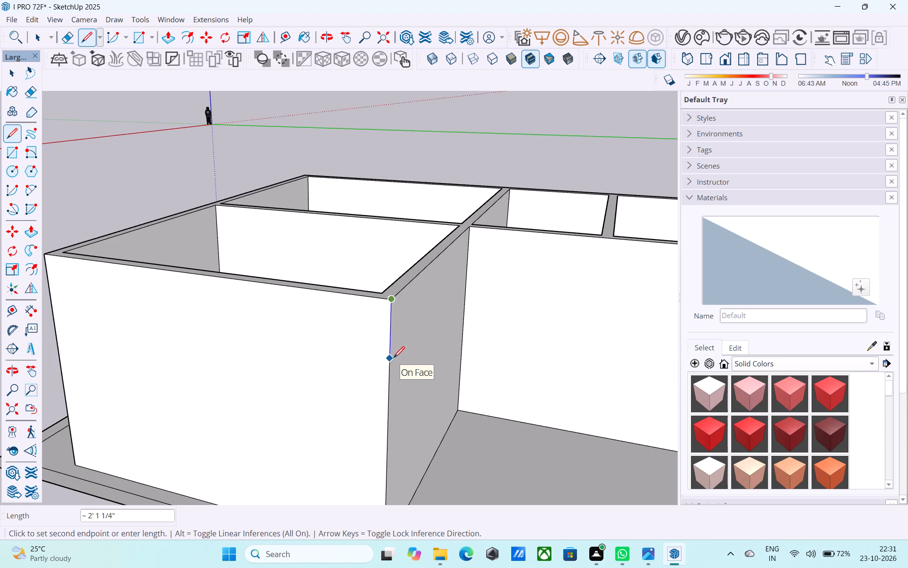
{"action": "key", "text": "2"}
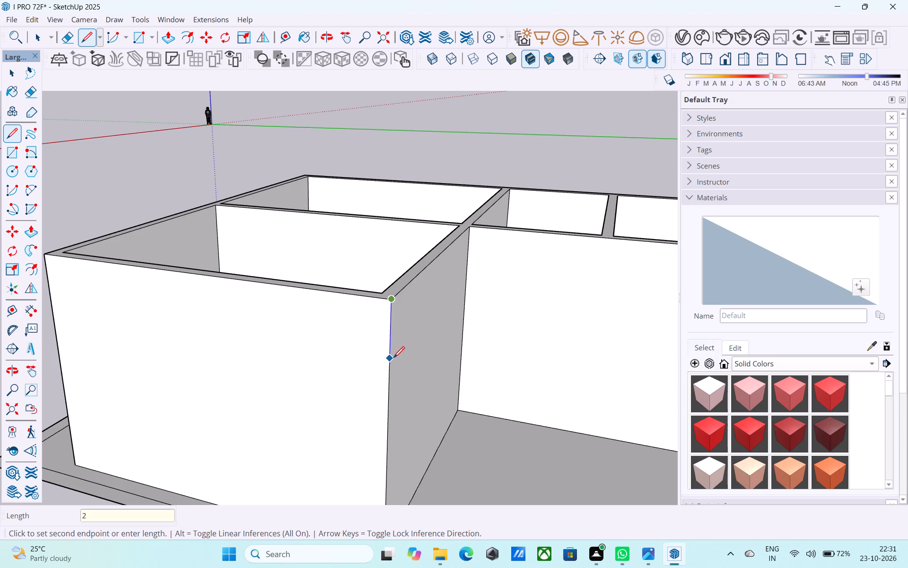
{"action": "key", "text": "apostrophe"}
{"action": "key", "text": "Return"}
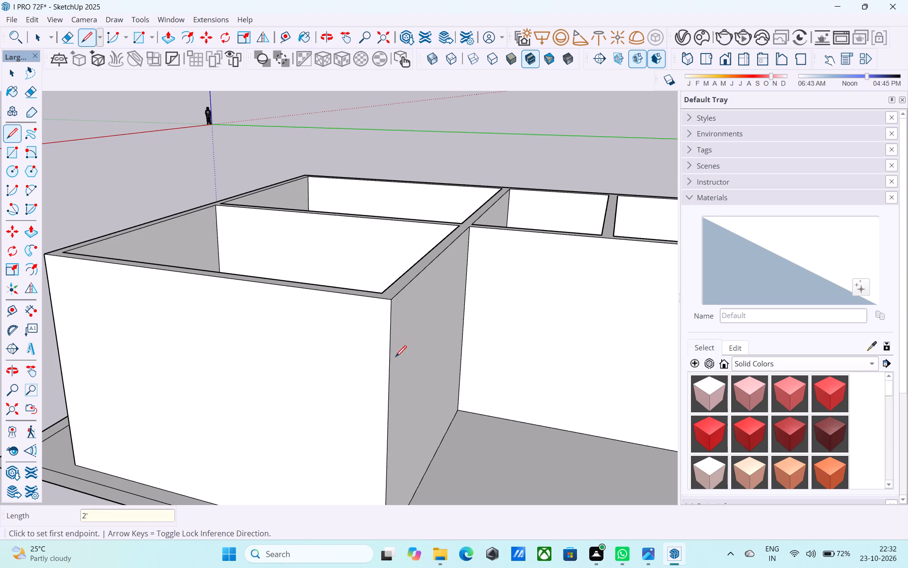
{"action": "left_click", "coordinate": [392, 300]}
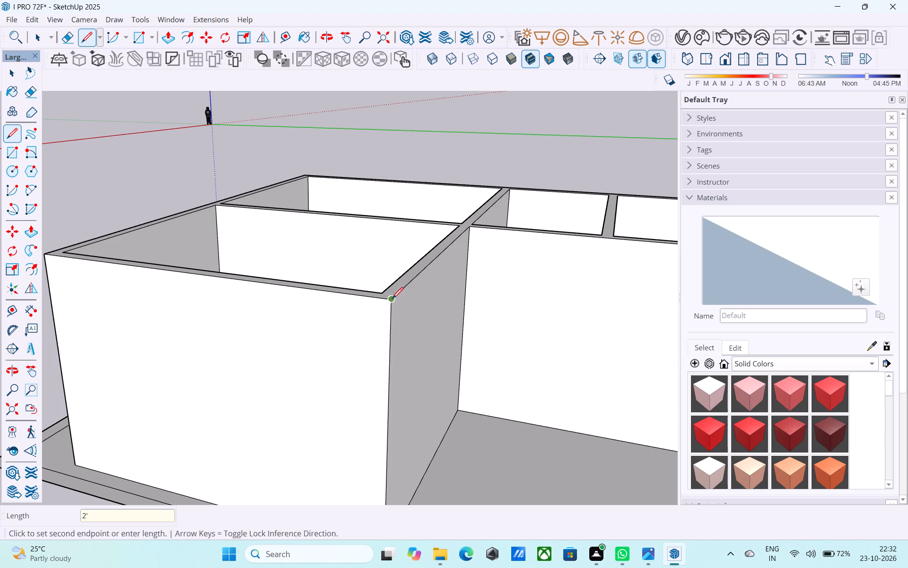
{"action": "left_click", "coordinate": [390, 360]}
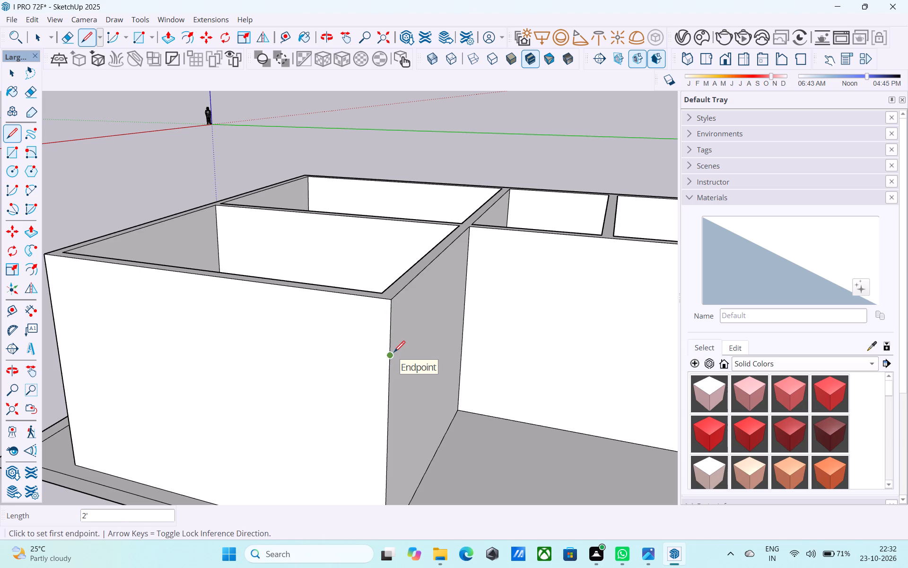
Copy the corner edge's part below the 2' mark 6" inward along the side wall facing the open floor area.
{"action": "key", "text": "space"}
{"action": "middle_click_drag", "start_coordinate": [391, 353], "coordinate": [314, 340]}
{"action": "left_click", "coordinate": [281, 362]}
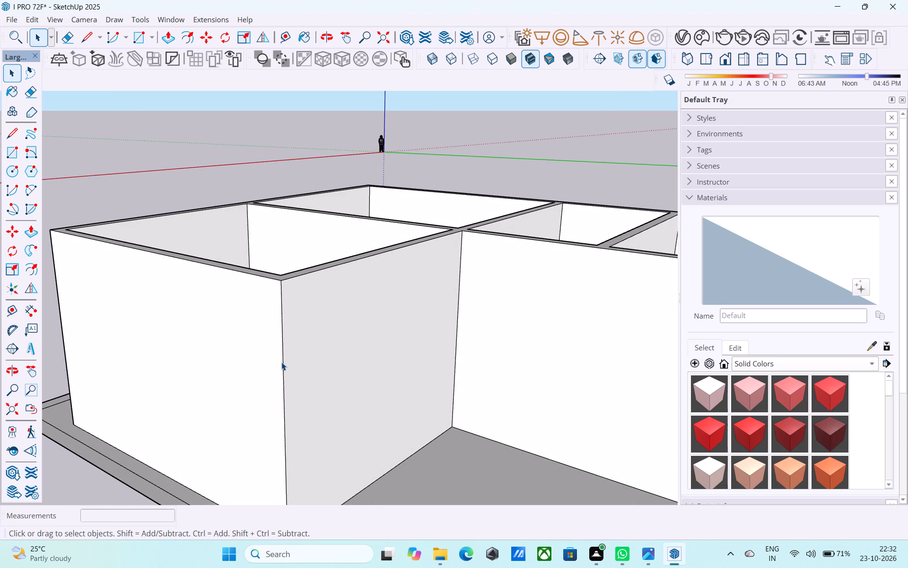
{"action": "key", "text": "m"}
{"action": "scroll", "coordinate": [287, 360], "scroll_direction": "up", "scroll_amount": 3}
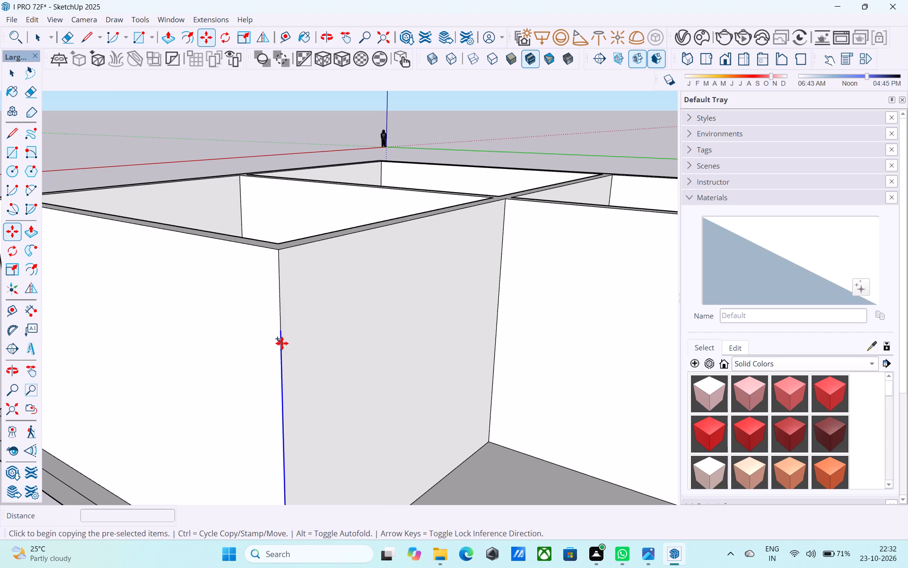
{"action": "left_click", "coordinate": [284, 333]}
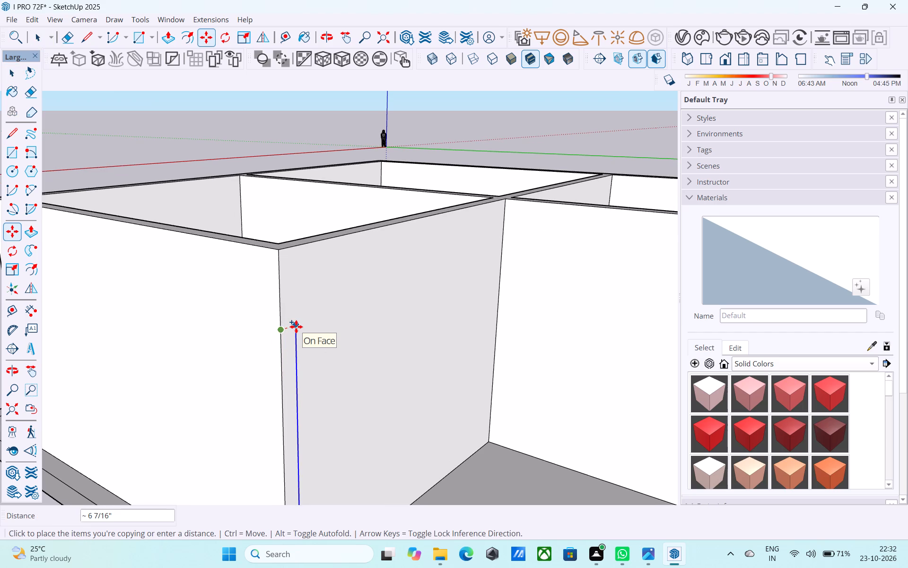
{"action": "type", "text": "6\""}
{"action": "key", "text": "Return"}
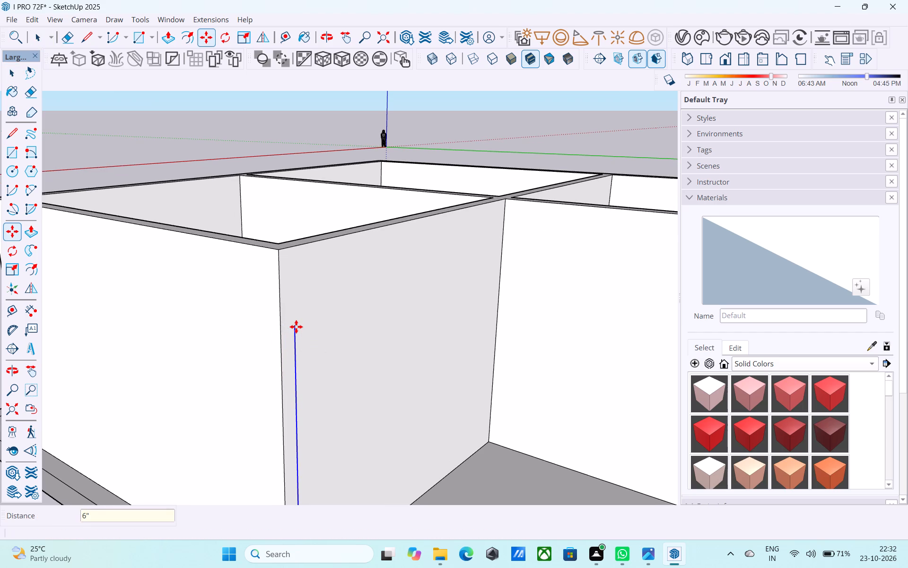
Draw a 6" line from the copied edge's upper end to the projecting room's corner edge.
{"action": "key", "text": "l"}
{"action": "scroll", "coordinate": [291, 335], "scroll_direction": "up", "scroll_amount": 3}
{"action": "left_click", "coordinate": [300, 326]}
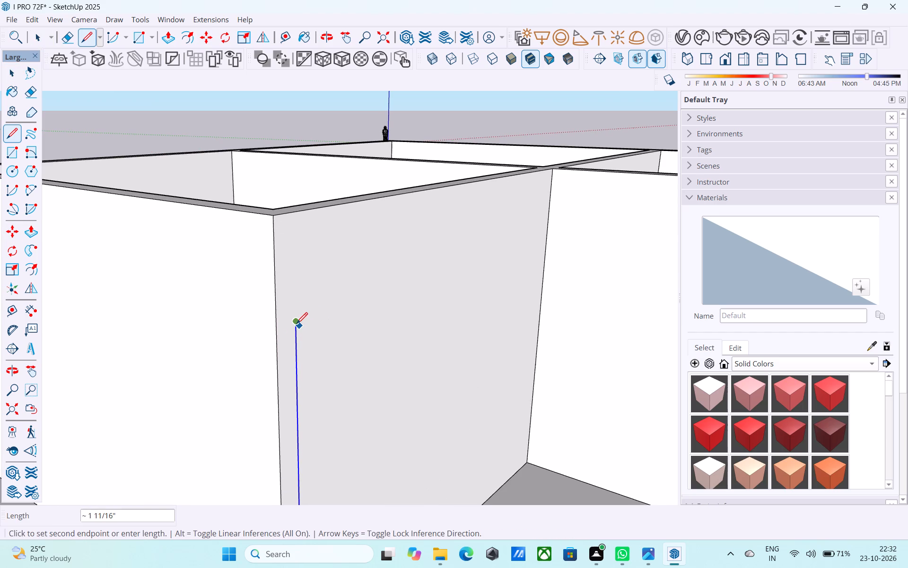
{"action": "key", "text": "l"}
{"action": "scroll", "coordinate": [297, 325], "scroll_direction": "up", "scroll_amount": 3}
{"action": "left_click", "coordinate": [296, 317]}
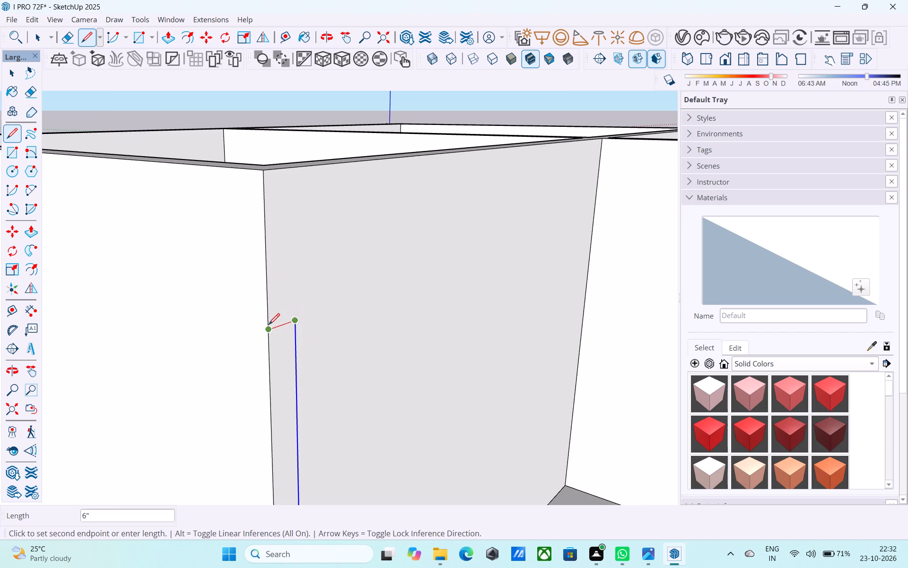
{"action": "left_click", "coordinate": [267, 329]}
{"action": "key", "text": "space"}
{"action": "scroll", "coordinate": [258, 300], "scroll_direction": "down", "scroll_amount": 12}
{"action": "scroll", "coordinate": [269, 353], "scroll_direction": "up", "scroll_amount": 1}
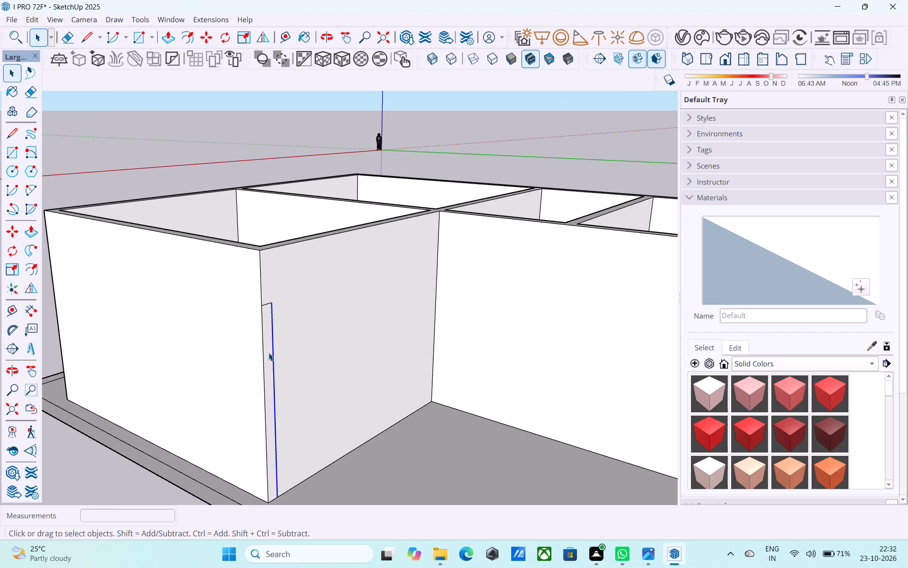
{"action": "scroll", "coordinate": [269, 353], "scroll_direction": "down", "scroll_amount": 5}
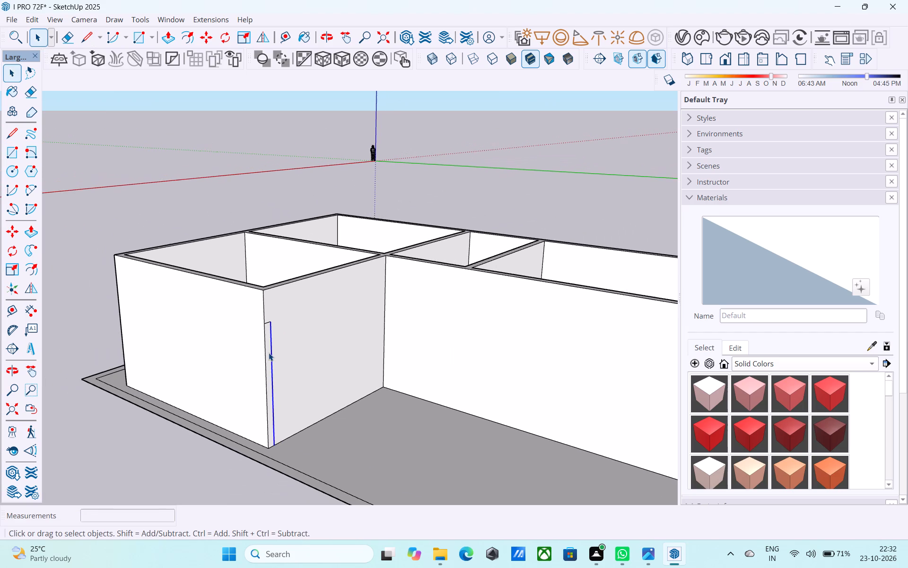
Draw a vertical line from the copied edge's upper end to the wall top, enclosing a 6" by 2' face.
{"action": "middle_click_drag", "start_coordinate": [265, 314], "coordinate": [244, 313]}
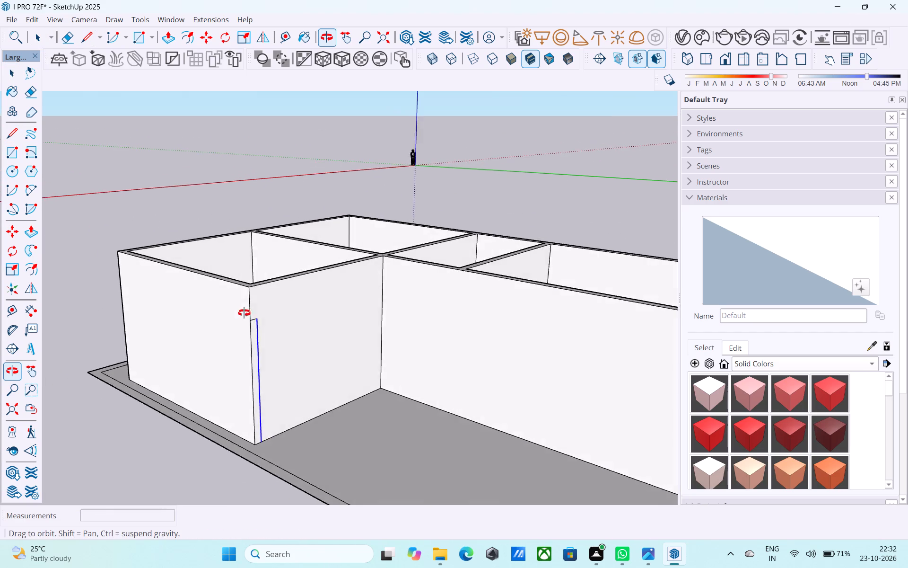
{"action": "middle_click_drag", "start_coordinate": [244, 313], "coordinate": [195, 322]}
{"action": "scroll", "coordinate": [237, 322], "scroll_direction": "up", "scroll_amount": 3}
{"action": "key", "text": "l"}
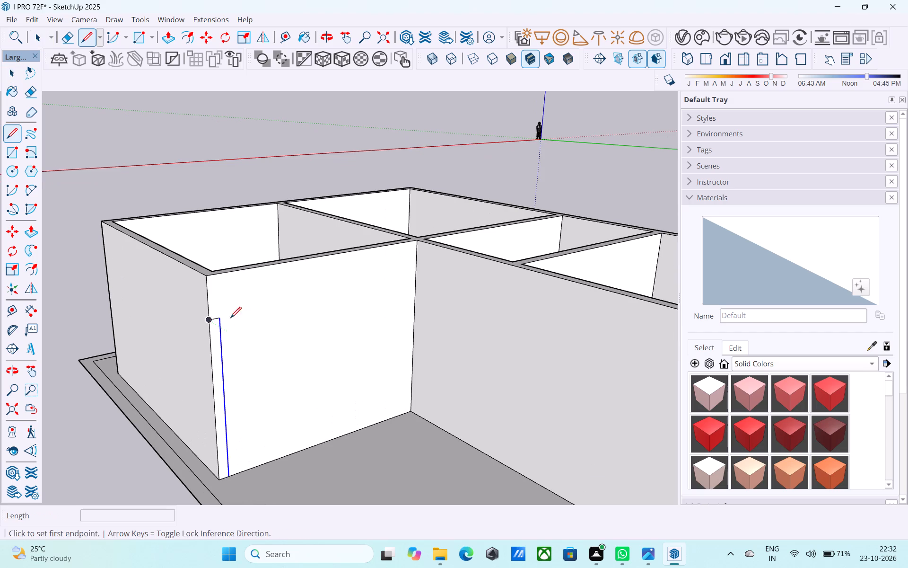
{"action": "left_click", "coordinate": [219, 318]}
{"action": "left_click", "coordinate": [214, 276]}
{"action": "key", "text": "space"}
Extrude the 6" by 2' face at the projecting room's upper corner outward 5' over the open floor area.
{"action": "left_click", "coordinate": [212, 294]}
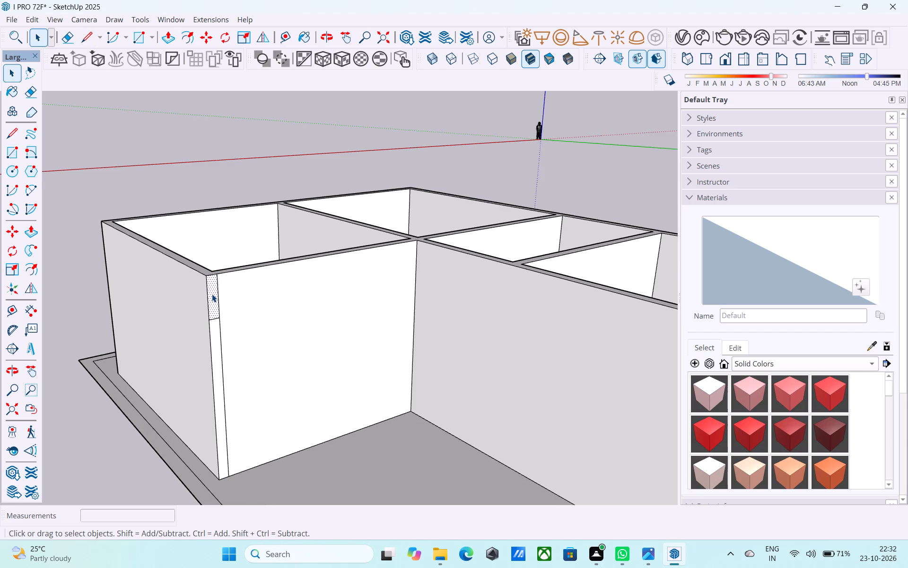
{"action": "key", "text": "p"}
{"action": "left_click", "coordinate": [212, 294]}
{"action": "scroll", "coordinate": [229, 316], "scroll_direction": "up", "scroll_amount": 1}
{"action": "middle_click_drag", "start_coordinate": [239, 316], "coordinate": [296, 322]}
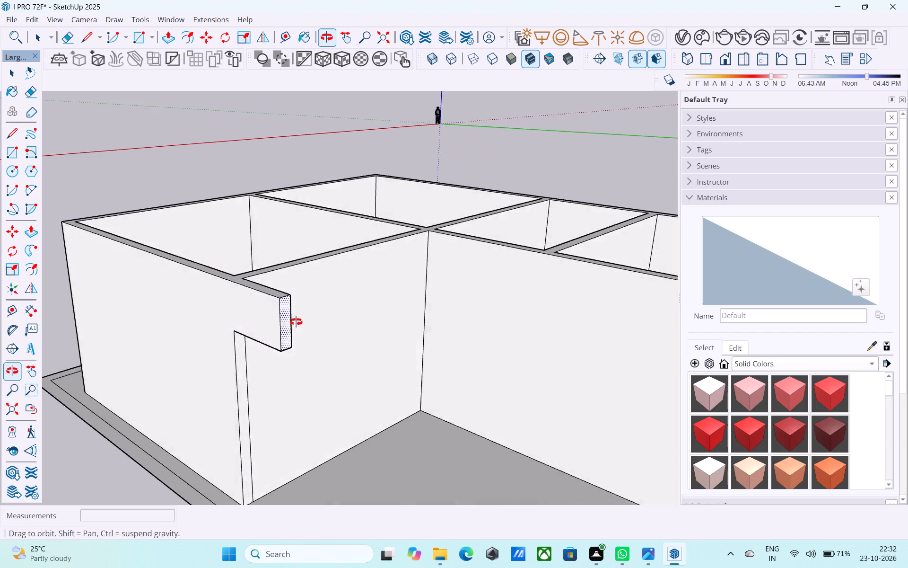
{"action": "middle_click_drag", "start_coordinate": [296, 322], "coordinate": [448, 320]}
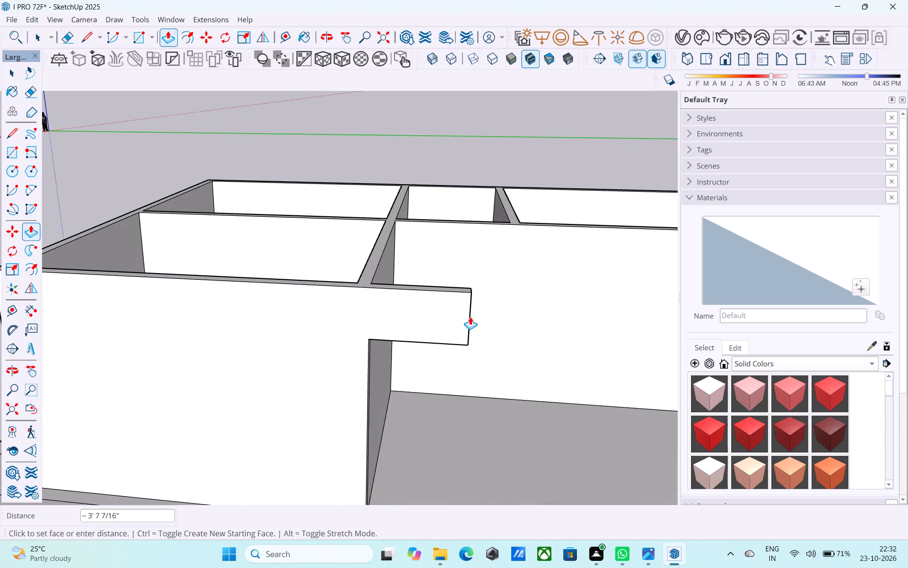
{"action": "type", "text": "6'"}
{"action": "key", "text": "Return"}
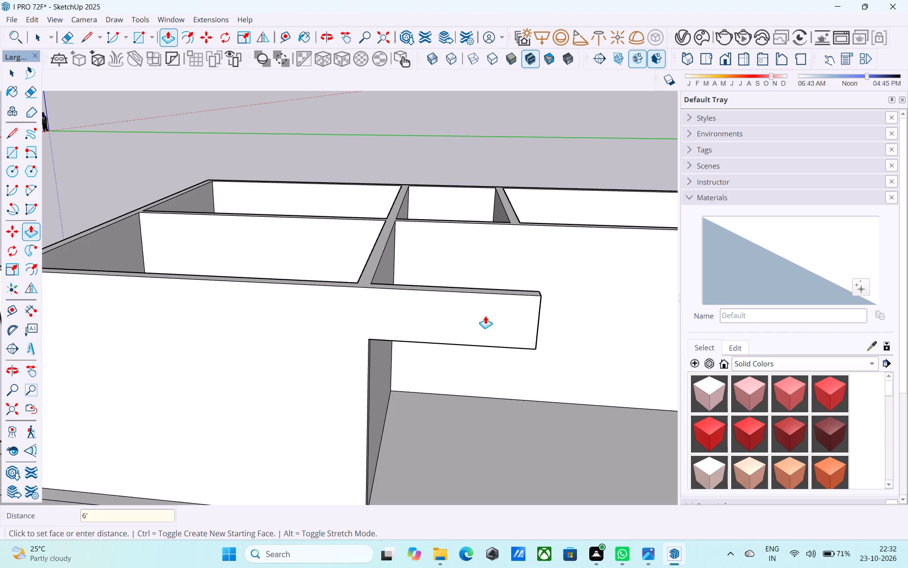
{"action": "type", "text": "5'"}
{"action": "key", "text": "Return"}
{"action": "key", "text": "space"}
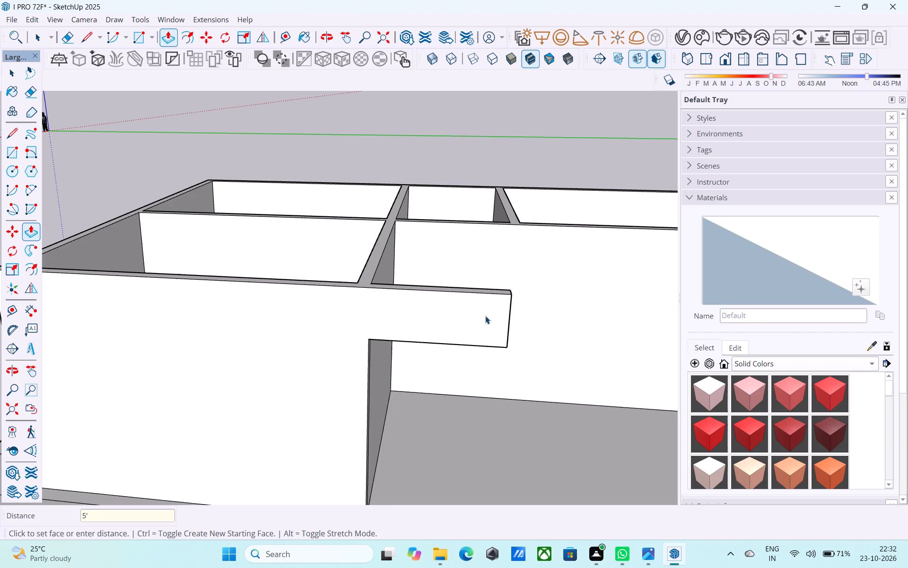
Draw a 6" vertical line down from the plot slab's underside corner behind the divided rooms.
{"action": "scroll", "coordinate": [479, 314], "scroll_direction": "down", "scroll_amount": 7}
{"action": "middle_click_drag", "start_coordinate": [472, 336], "coordinate": [337, 145]}
{"action": "scroll", "coordinate": [348, 164], "scroll_direction": "up", "scroll_amount": 5}
{"action": "scroll", "coordinate": [355, 175], "scroll_direction": "down", "scroll_amount": 3}
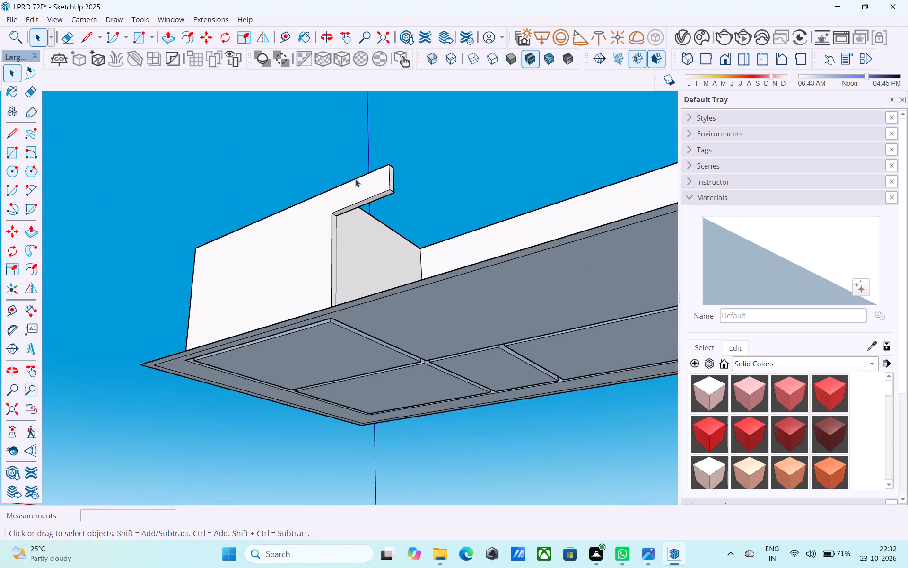
{"action": "scroll", "coordinate": [355, 179], "scroll_direction": "down", "scroll_amount": 6}
{"action": "middle_click_drag", "start_coordinate": [373, 241], "coordinate": [435, 195]}
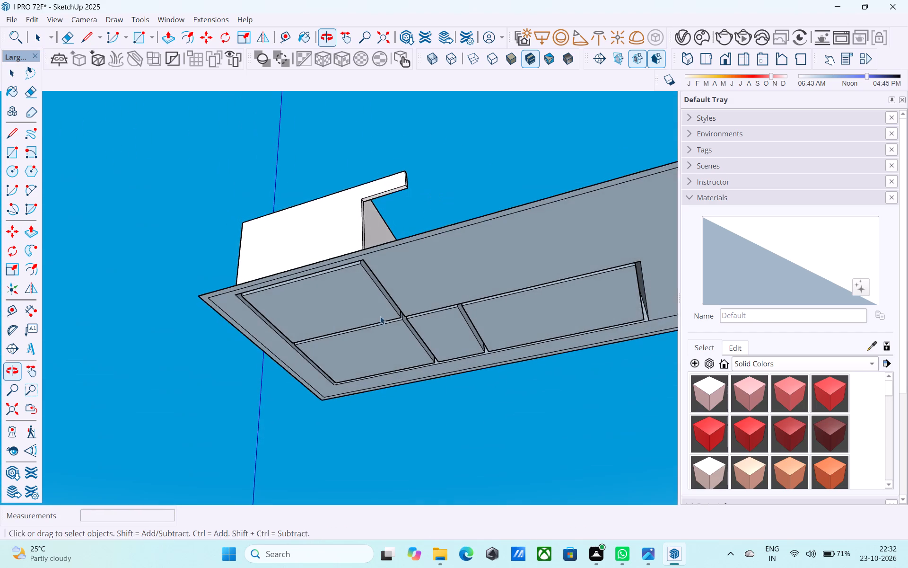
{"action": "middle_click_drag", "start_coordinate": [359, 365], "coordinate": [318, 354]}
{"action": "scroll", "coordinate": [325, 390], "scroll_direction": "up", "scroll_amount": 5}
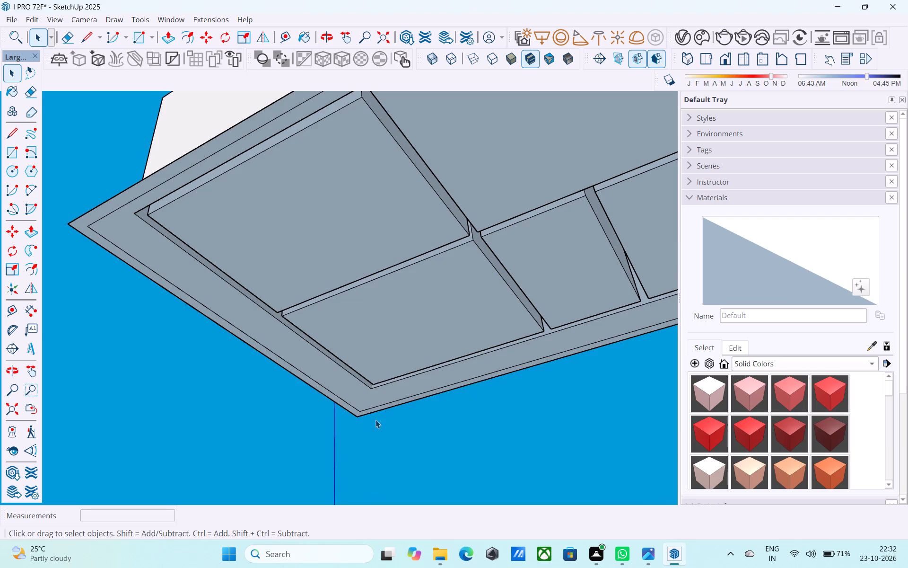
{"action": "key", "text": "l"}
{"action": "scroll", "coordinate": [375, 420], "scroll_direction": "up", "scroll_amount": 3}
{"action": "left_click", "coordinate": [350, 417]}
{"action": "scroll", "coordinate": [350, 417], "scroll_direction": "down", "scroll_amount": 5}
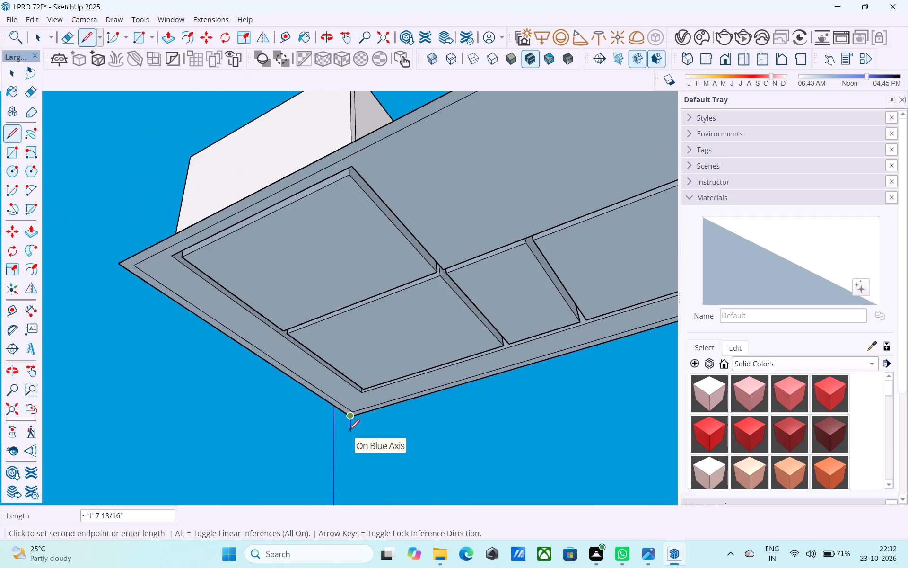
{"action": "type", "text": "6\""}
{"action": "key", "text": "Return"}
{"action": "key", "text": "space"}
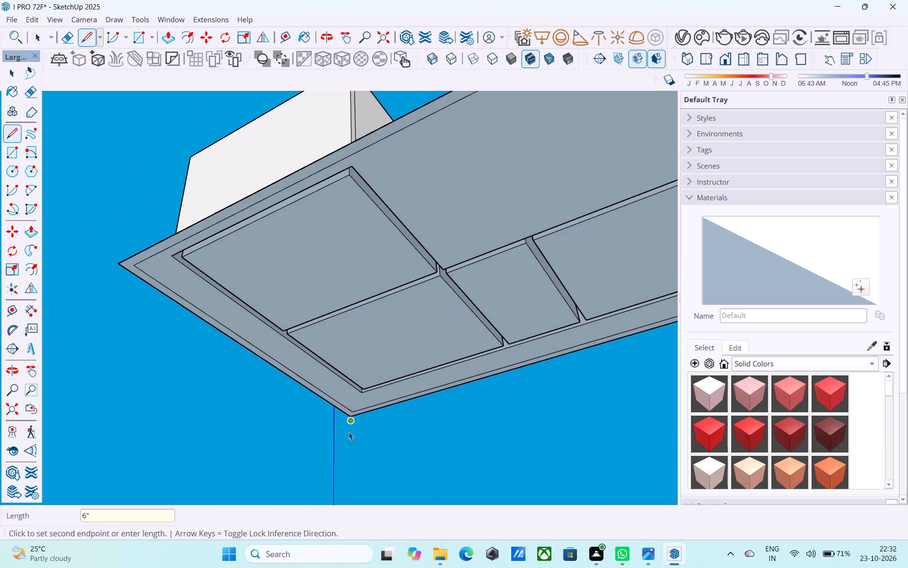
Draw a 6" vertical line down from the diagonally opposite corner of the plot slab.
{"action": "scroll", "coordinate": [344, 428], "scroll_direction": "down", "scroll_amount": 8}
{"action": "scroll", "coordinate": [307, 375], "scroll_direction": "down", "scroll_amount": 4}
{"action": "middle_click_drag", "start_coordinate": [448, 348], "coordinate": [445, 359]}
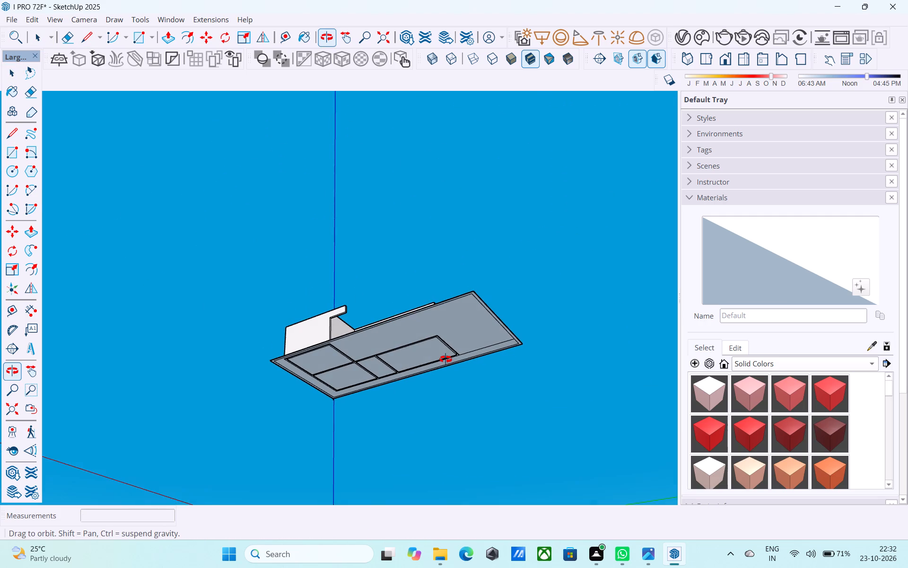
{"action": "middle_click_drag", "start_coordinate": [445, 359], "coordinate": [440, 366]}
{"action": "key", "text": "l"}
{"action": "scroll", "coordinate": [481, 311], "scroll_direction": "up", "scroll_amount": 9}
{"action": "left_click", "coordinate": [458, 259]}
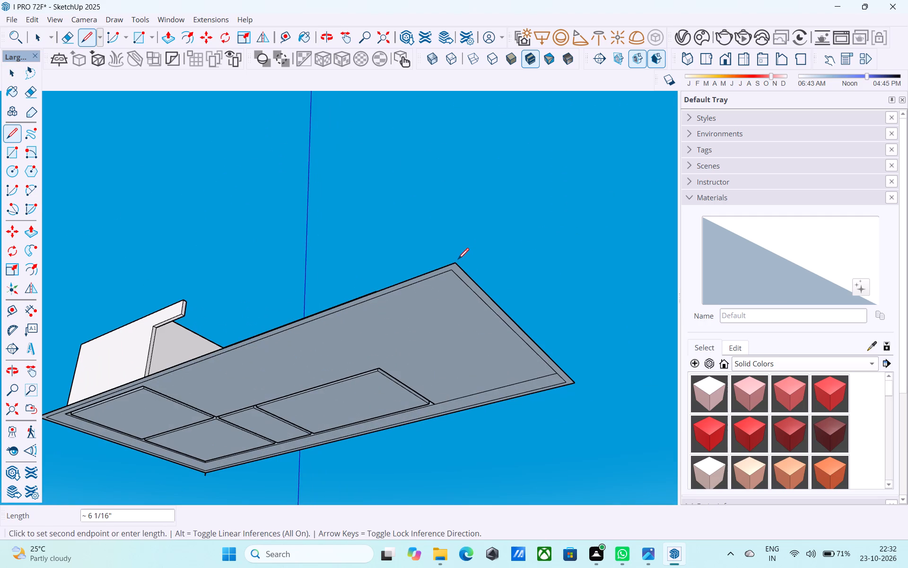
{"action": "key", "text": "l"}
{"action": "left_click", "coordinate": [451, 263]}
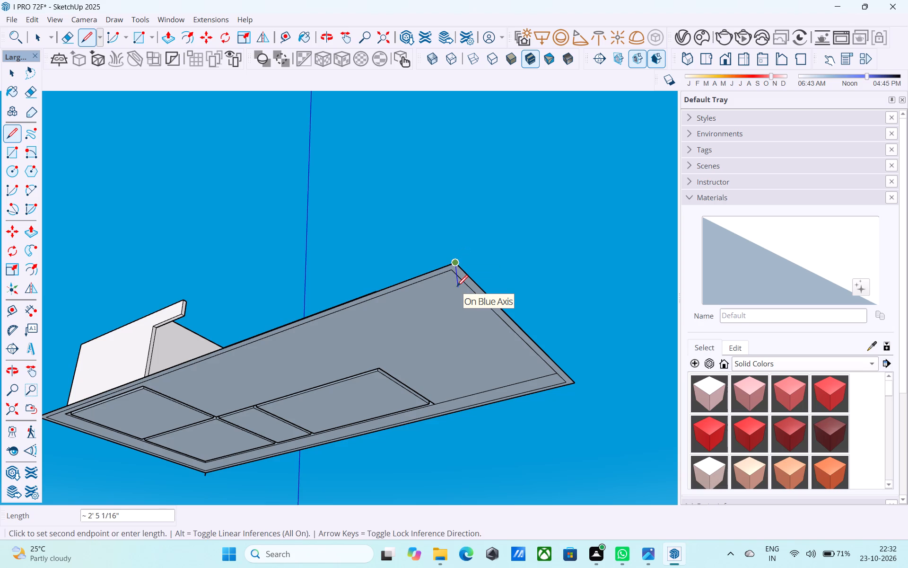
{"action": "type", "text": "6\""}
{"action": "key", "text": "Return"}
{"action": "key", "text": "space"}
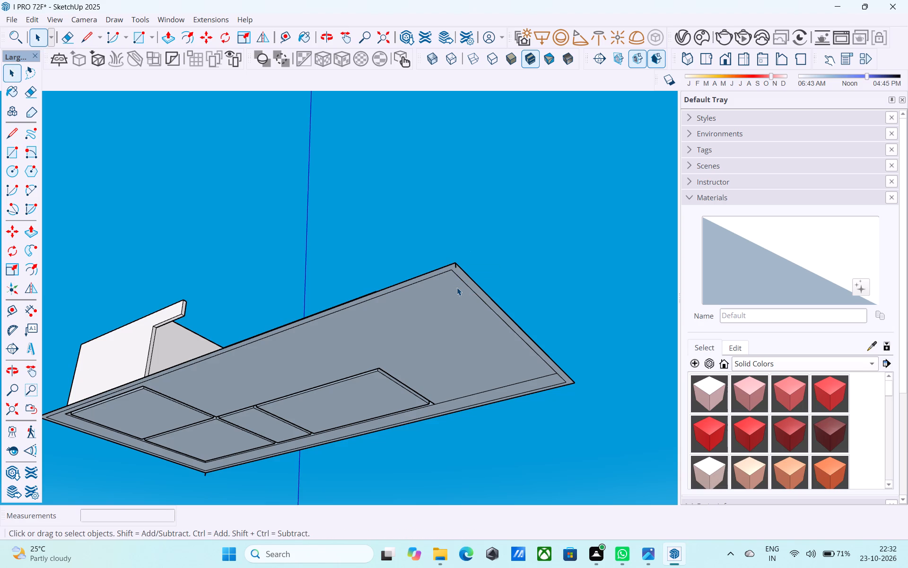
Draw a 30' by 60' rectangle beneath the plot between the lower ends of the two 6" lines.
{"action": "key", "text": "r"}
{"action": "scroll", "coordinate": [218, 482], "scroll_direction": "up", "scroll_amount": 6}
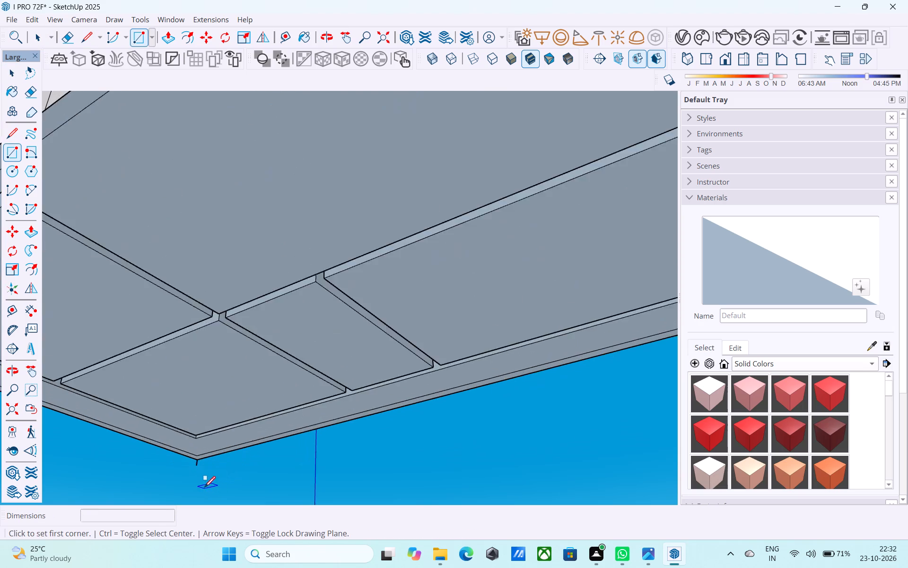
{"action": "scroll", "coordinate": [204, 488], "scroll_direction": "up", "scroll_amount": 6}
{"action": "left_click", "coordinate": [189, 445]}
{"action": "scroll", "coordinate": [189, 444], "scroll_direction": "down", "scroll_amount": 2}
{"action": "scroll", "coordinate": [189, 444], "scroll_direction": "up", "scroll_amount": 1}
{"action": "scroll", "coordinate": [189, 444], "scroll_direction": "down", "scroll_amount": 15}
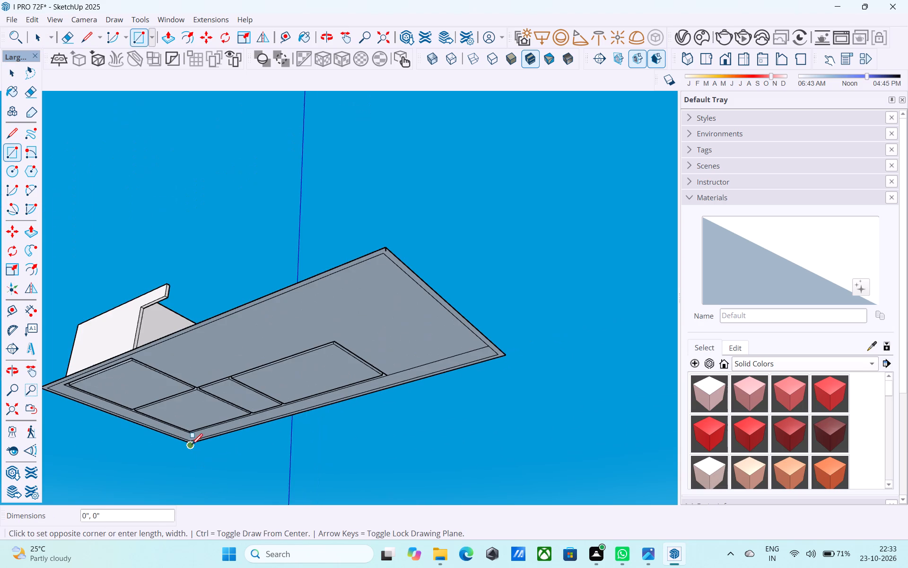
{"action": "scroll", "coordinate": [383, 254], "scroll_direction": "up", "scroll_amount": 7}
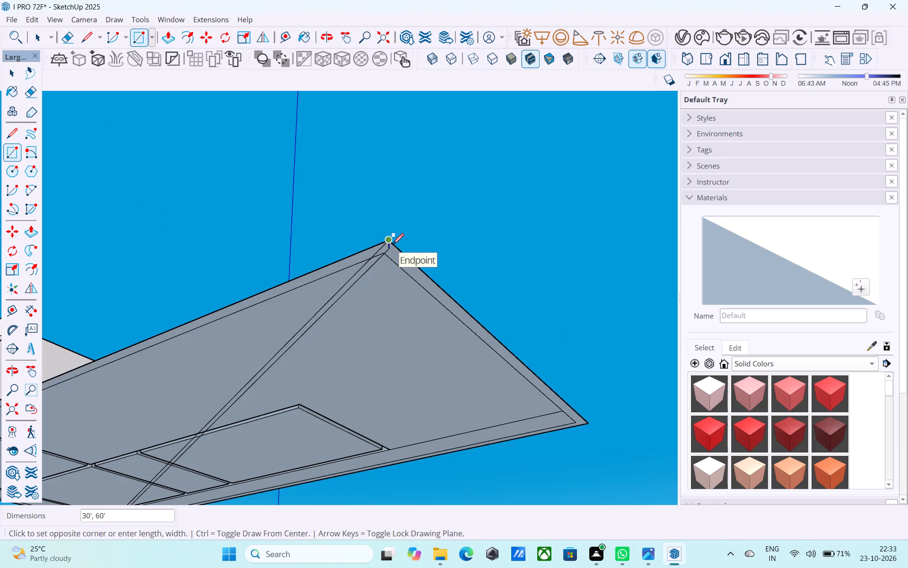
{"action": "scroll", "coordinate": [393, 246], "scroll_direction": "up", "scroll_amount": 10}
{"action": "left_click", "coordinate": [382, 253]}
{"action": "scroll", "coordinate": [396, 242], "scroll_direction": "down", "scroll_amount": 2}
{"action": "scroll", "coordinate": [396, 242], "scroll_direction": "up", "scroll_amount": 1}
{"action": "scroll", "coordinate": [397, 242], "scroll_direction": "down", "scroll_amount": 17}
Reverse the new bottom rectangle's face.
{"action": "key", "text": "space"}
{"action": "left_click", "coordinate": [390, 293]}
{"action": "right_click", "coordinate": [390, 293]}
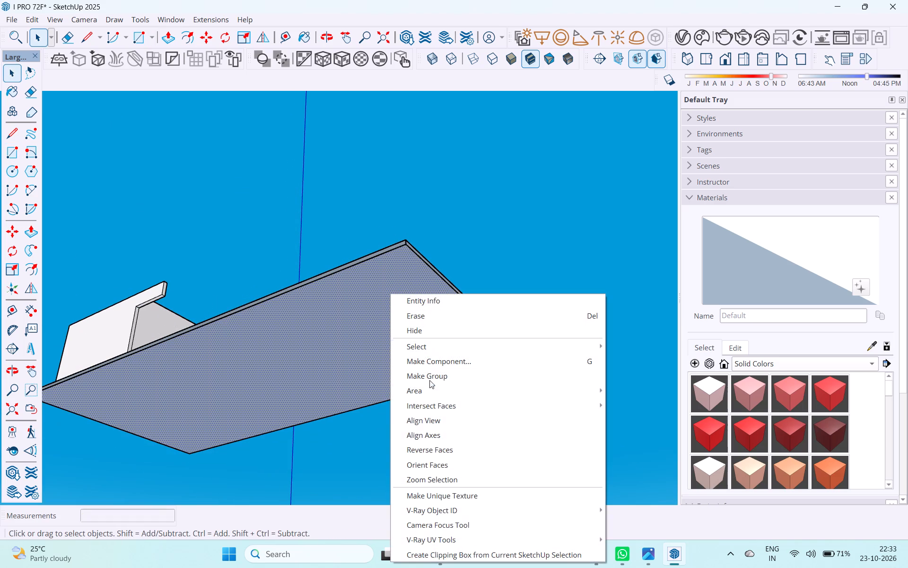
{"action": "left_click", "coordinate": [449, 453]}
Connect the bottom rectangle to the slab with a vertical line at the open corner diagonally opposite the projecting room.
{"action": "scroll", "coordinate": [454, 329], "scroll_direction": "down", "scroll_amount": 6}
{"action": "middle_click_drag", "start_coordinate": [459, 323], "coordinate": [266, 396]}
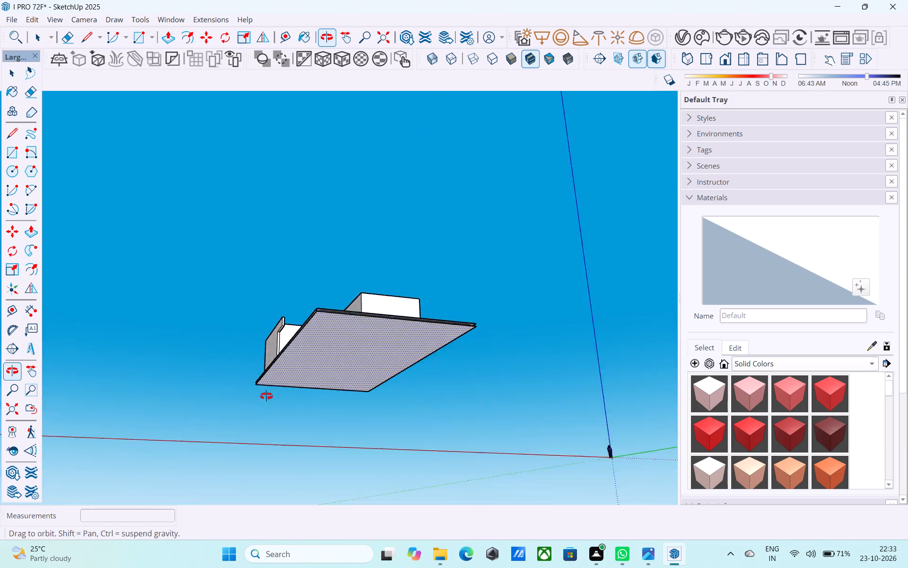
{"action": "middle_click_drag", "start_coordinate": [266, 396], "coordinate": [243, 415]}
{"action": "scroll", "coordinate": [468, 343], "scroll_direction": "up", "scroll_amount": 12}
{"action": "key", "text": "l"}
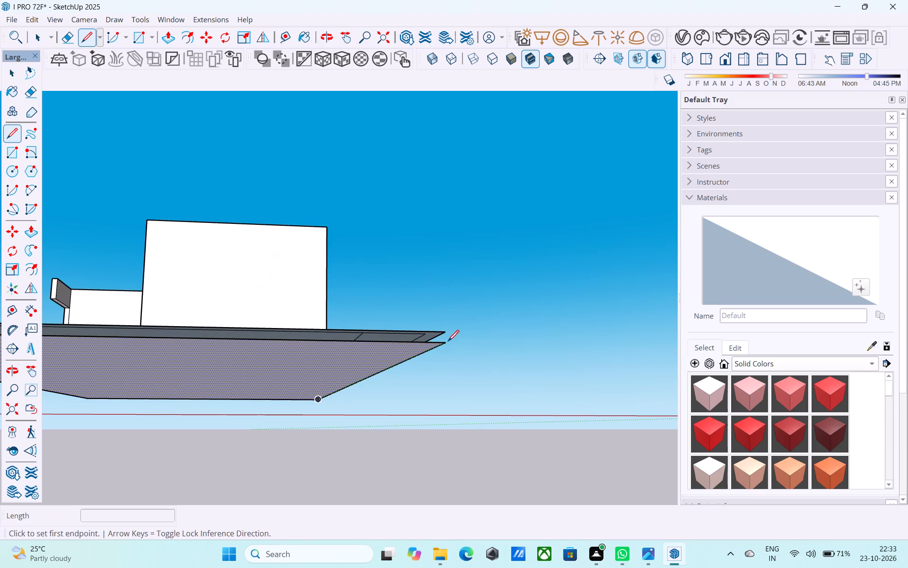
{"action": "left_click", "coordinate": [443, 343]}
{"action": "left_click", "coordinate": [442, 335]}
{"action": "scroll", "coordinate": [490, 307], "scroll_direction": "down", "scroll_amount": 3}
{"action": "scroll", "coordinate": [490, 308], "scroll_direction": "up", "scroll_amount": 1}
{"action": "scroll", "coordinate": [490, 308], "scroll_direction": "down", "scroll_amount": 7}
Connect the bottom rectangle to the slab with a vertical line at the remaining corner, beside the projecting room.
{"action": "middle_click_drag", "start_coordinate": [379, 333], "coordinate": [638, 309]}
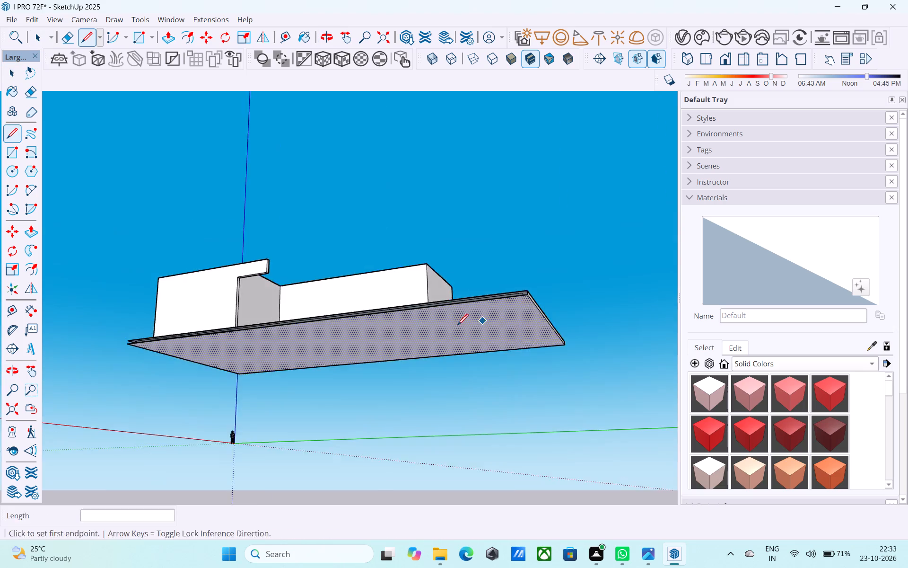
{"action": "middle_click_drag", "start_coordinate": [534, 327], "coordinate": [636, 312]}
{"action": "middle_click_drag", "start_coordinate": [407, 328], "coordinate": [555, 323]}
{"action": "middle_click_drag", "start_coordinate": [326, 316], "coordinate": [478, 366]}
{"action": "middle_click_drag", "start_coordinate": [310, 346], "coordinate": [342, 353]}
{"action": "scroll", "coordinate": [348, 338], "scroll_direction": "up", "scroll_amount": 3}
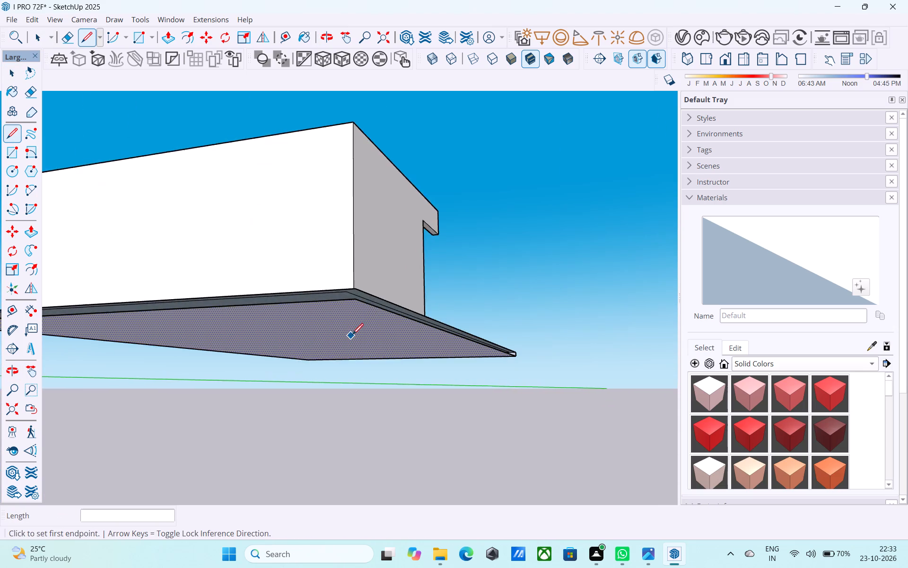
{"action": "scroll", "coordinate": [352, 336], "scroll_direction": "up", "scroll_amount": 6}
{"action": "middle_click_drag", "start_coordinate": [340, 293], "coordinate": [321, 362]}
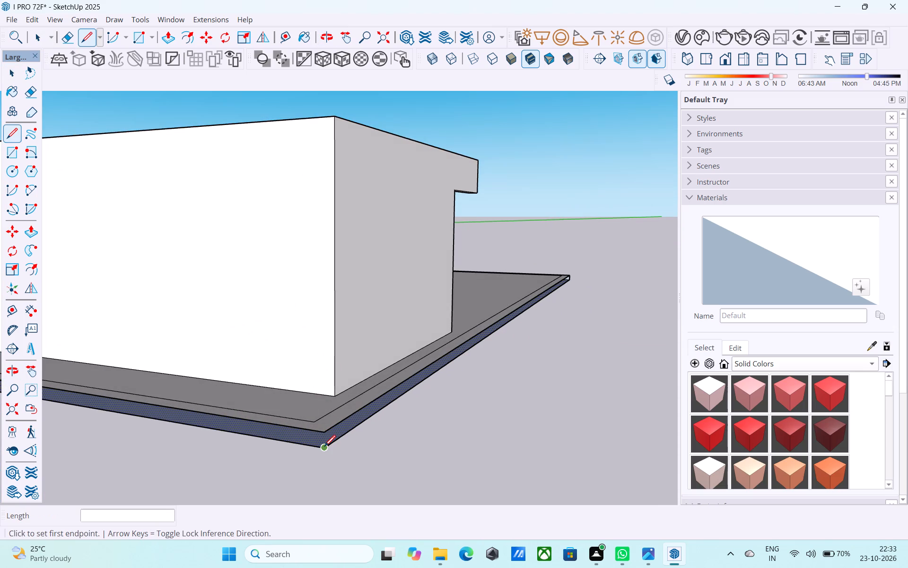
{"action": "left_click", "coordinate": [324, 447]}
{"action": "left_click", "coordinate": [326, 435]}
{"action": "scroll", "coordinate": [405, 390], "scroll_direction": "down", "scroll_amount": 14}
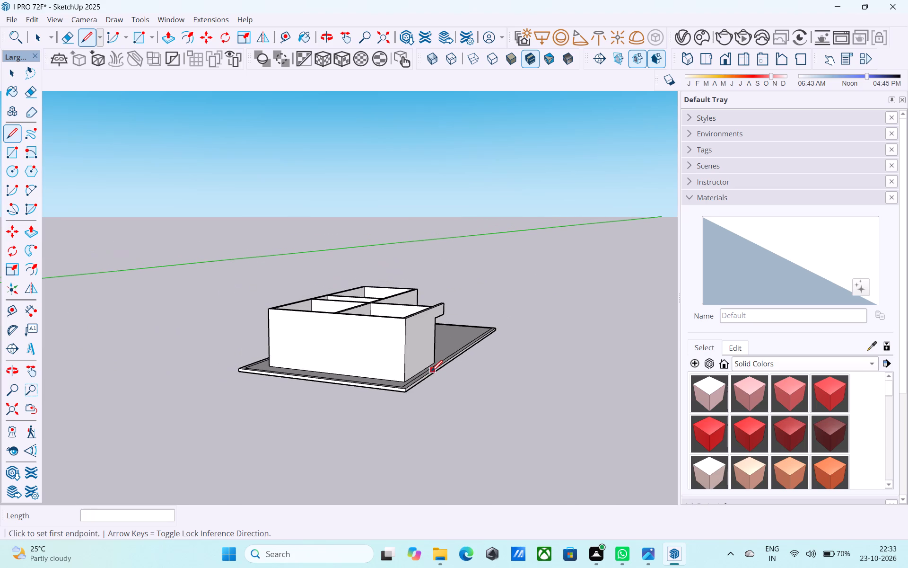
Draw a vertical line on the outer wall face from the 5' beam's inner lower corner up to the wall top.
{"action": "middle_click_drag", "start_coordinate": [429, 373], "coordinate": [202, 376]}
{"action": "key", "text": "space"}
{"action": "middle_click_drag", "start_coordinate": [386, 357], "coordinate": [150, 391]}
{"action": "scroll", "coordinate": [409, 328], "scroll_direction": "down", "scroll_amount": 5}
{"action": "middle_click_drag", "start_coordinate": [408, 336], "coordinate": [167, 350]}
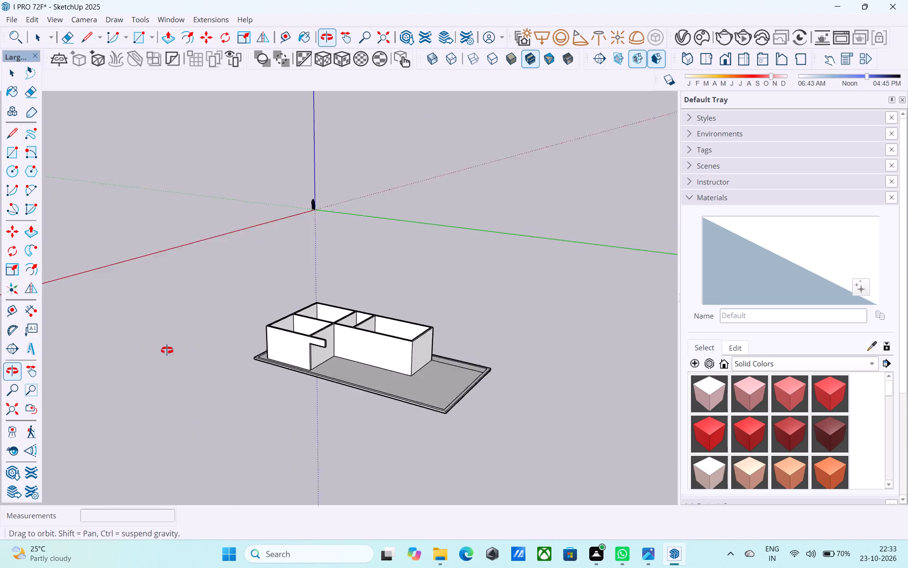
{"action": "middle_click_drag", "start_coordinate": [167, 350], "coordinate": [150, 346]}
{"action": "middle_click_drag", "start_coordinate": [224, 355], "coordinate": [433, 319]}
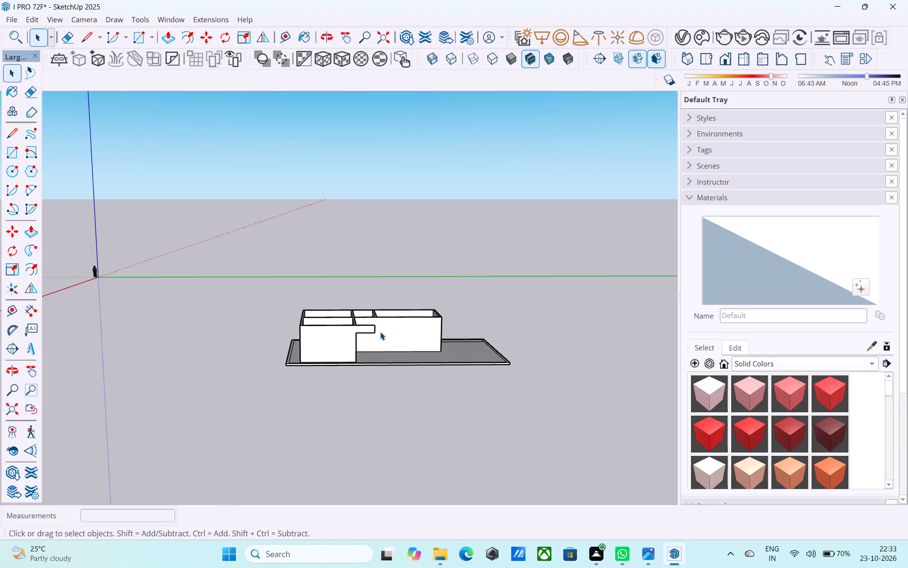
{"action": "scroll", "coordinate": [341, 329], "scroll_direction": "up", "scroll_amount": 18}
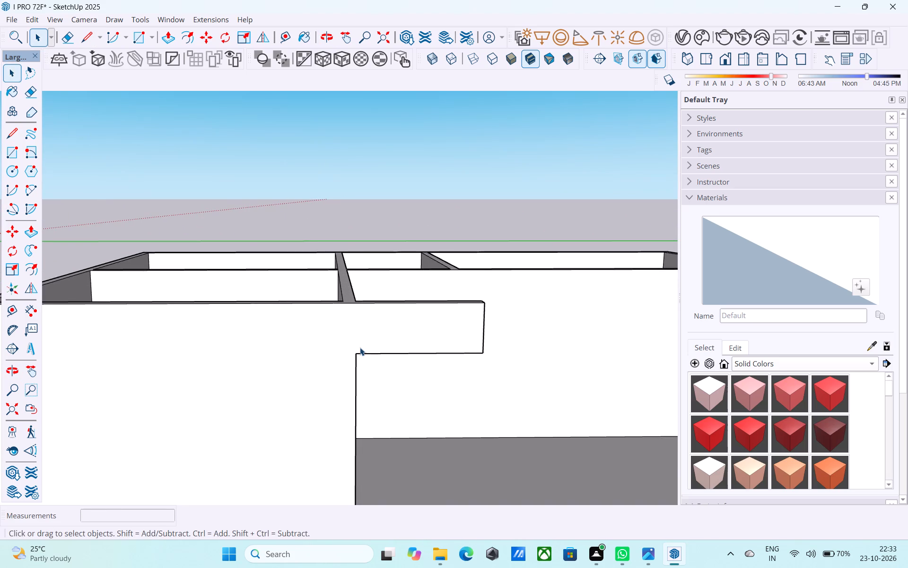
{"action": "key", "text": "l"}
{"action": "scroll", "coordinate": [359, 347], "scroll_direction": "up", "scroll_amount": 5}
{"action": "left_click", "coordinate": [353, 356]}
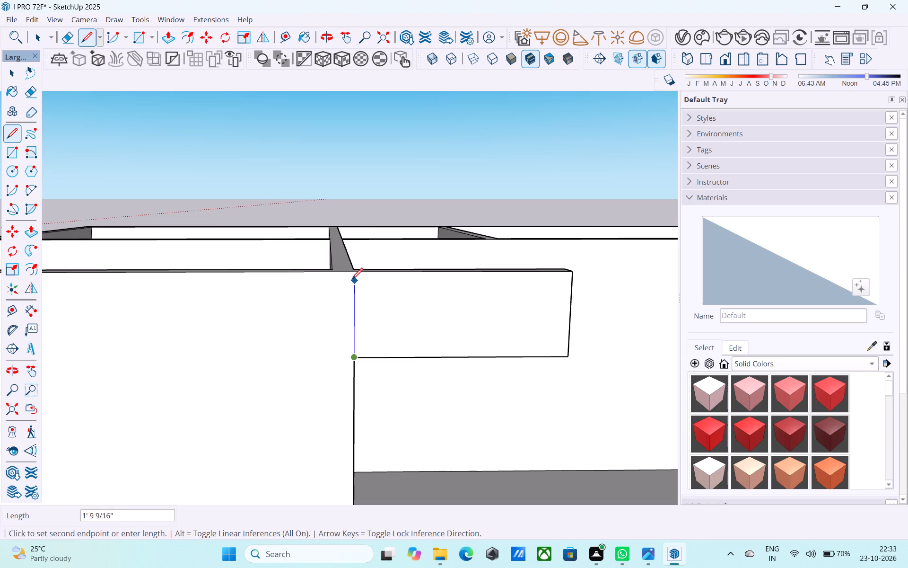
{"action": "left_click", "coordinate": [352, 272]}
{"action": "key", "text": "space"}
{"action": "middle_click_drag", "start_coordinate": [344, 295], "coordinate": [334, 344]}
{"action": "scroll", "coordinate": [333, 343], "scroll_direction": "up", "scroll_amount": 1}
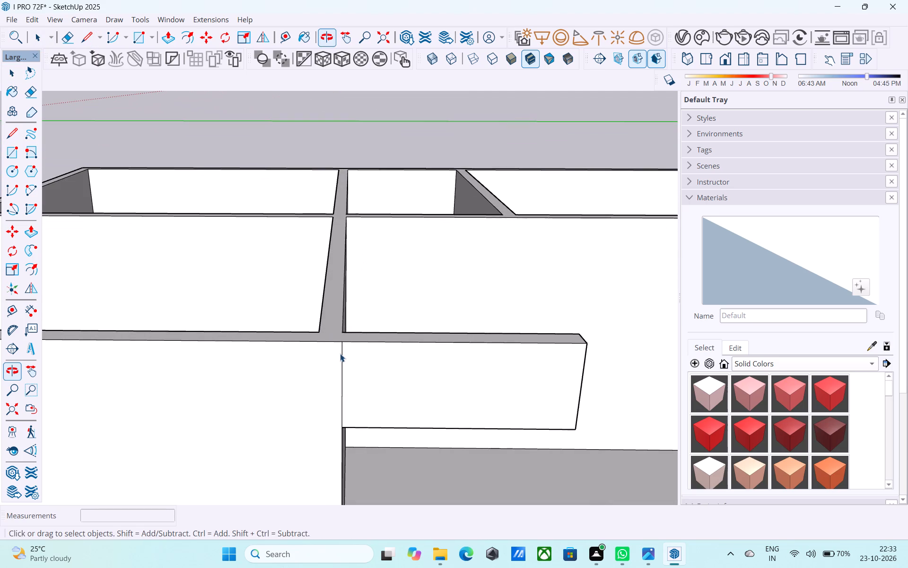
Copy the vertical line above the 5' beam's inner lower corner 6" along the wall face, away from the beam.
{"action": "left_click", "coordinate": [341, 354]}
{"action": "key", "text": "m"}
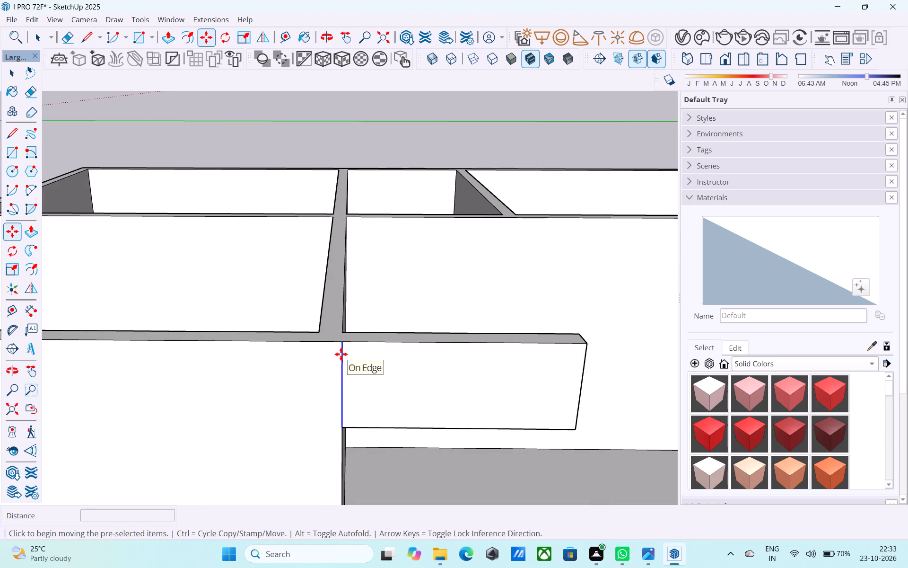
{"action": "left_click", "coordinate": [340, 346]}
{"action": "left_click", "coordinate": [316, 344]}
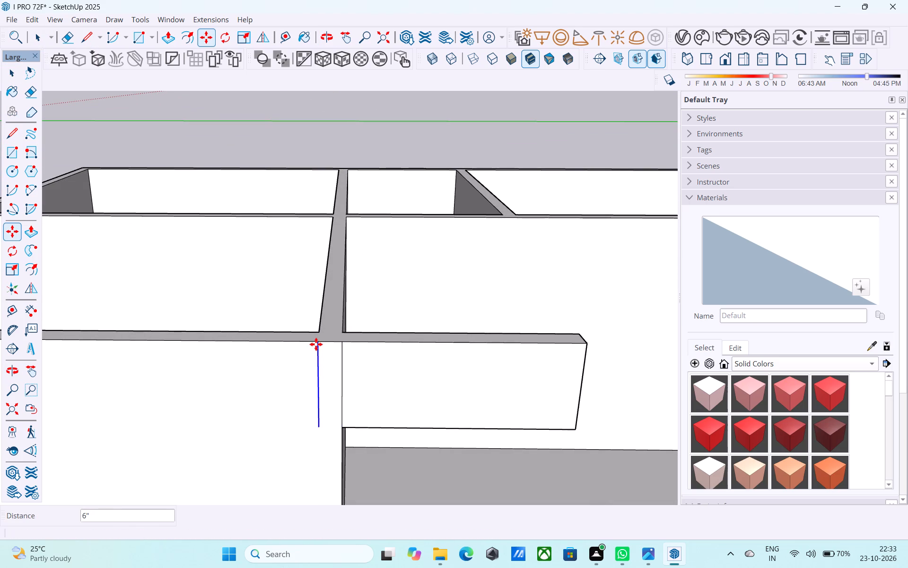
Draw a vertical line 8' long from the copied line's lower end down to the base of the wall.
{"action": "key", "text": "l"}
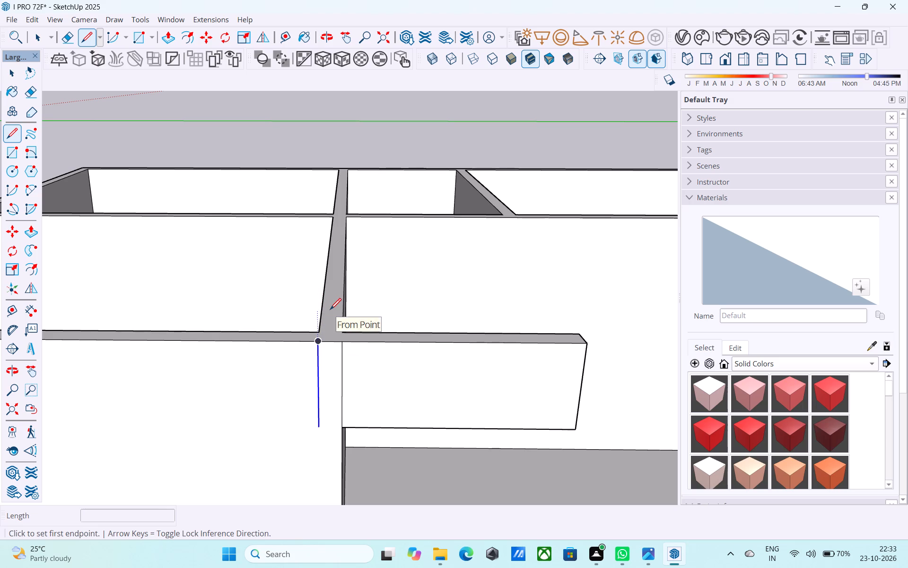
{"action": "scroll", "coordinate": [331, 311], "scroll_direction": "down", "scroll_amount": 8}
{"action": "middle_click_drag", "start_coordinate": [339, 372], "coordinate": [352, 293]}
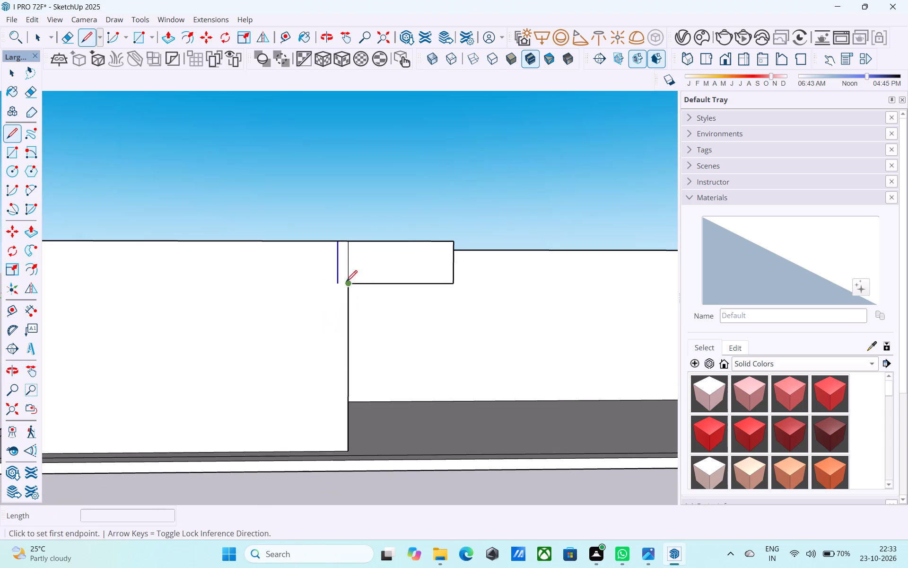
{"action": "left_click", "coordinate": [338, 283]}
{"action": "scroll", "coordinate": [339, 286], "scroll_direction": "down", "scroll_amount": 4}
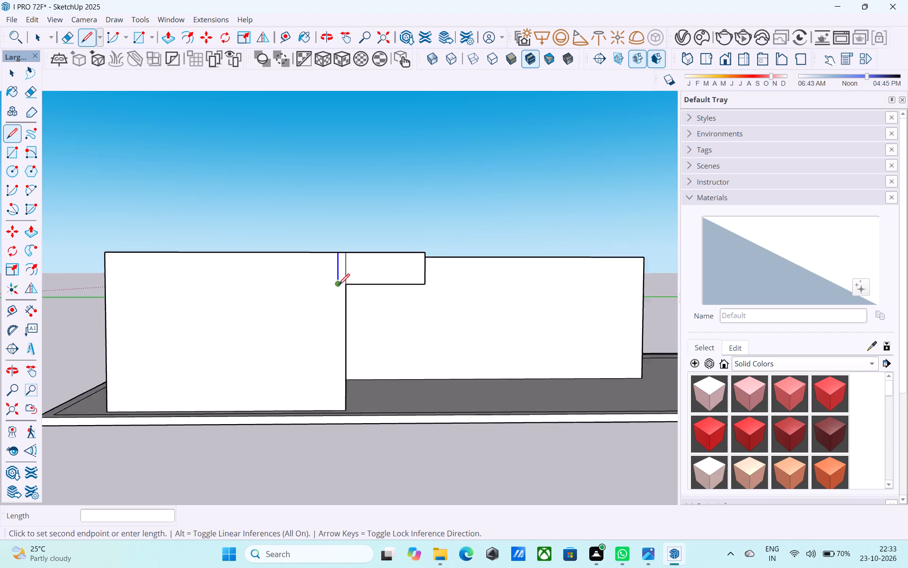
{"action": "scroll", "coordinate": [339, 286], "scroll_direction": "down", "scroll_amount": 2}
{"action": "middle_click_drag", "start_coordinate": [333, 311], "coordinate": [349, 421]}
{"action": "scroll", "coordinate": [349, 421], "scroll_direction": "up", "scroll_amount": 8}
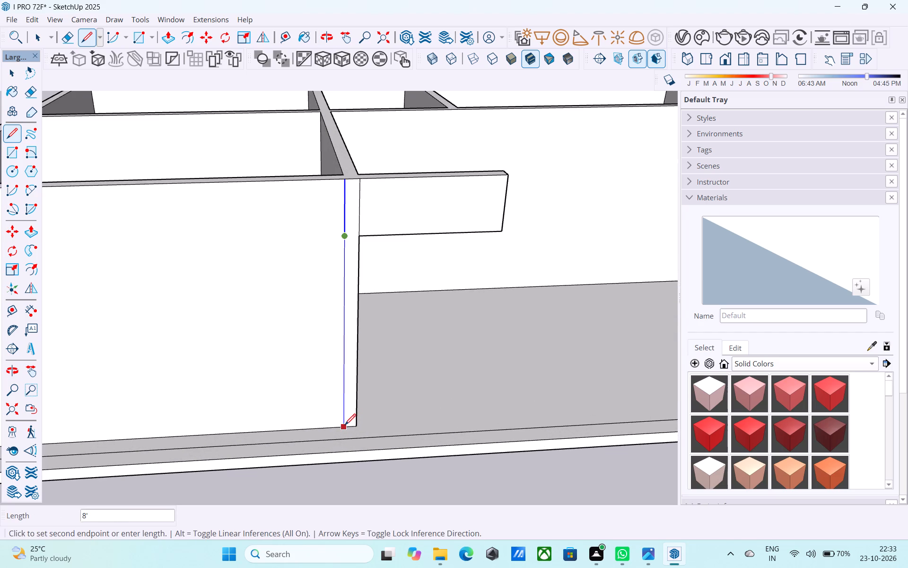
{"action": "left_click", "coordinate": [345, 426]}
{"action": "key", "text": "space"}
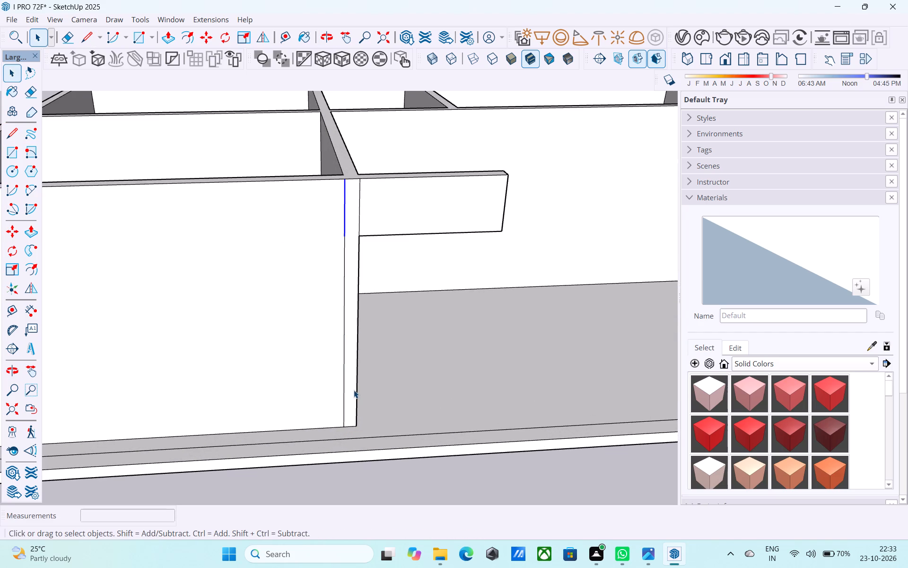
Offset the outline of the large wall face beside the narrow strip 6" inward.
{"action": "scroll", "coordinate": [354, 390], "scroll_direction": "down", "scroll_amount": 4}
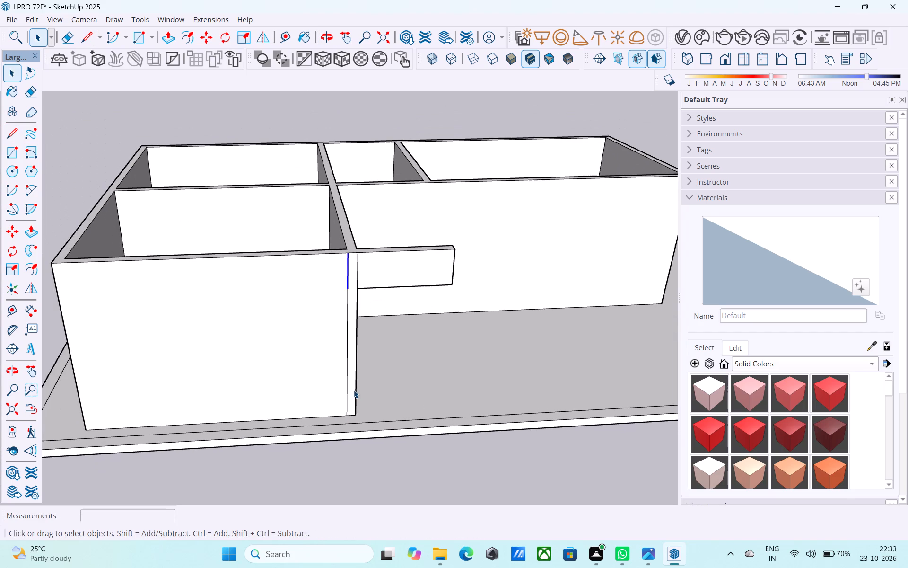
{"action": "scroll", "coordinate": [354, 390], "scroll_direction": "down", "scroll_amount": 1}
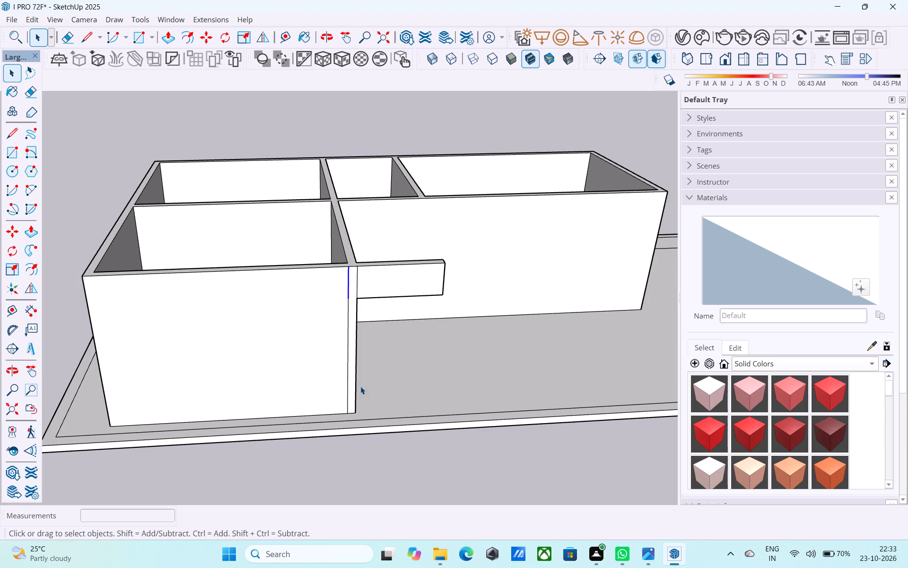
{"action": "scroll", "coordinate": [357, 316], "scroll_direction": "up", "scroll_amount": 4}
{"action": "left_click", "coordinate": [352, 311]}
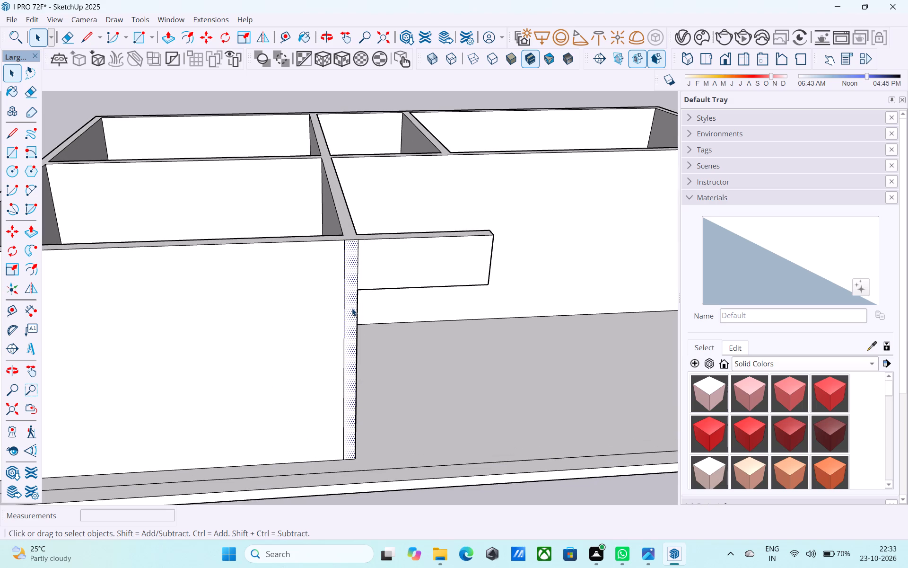
{"action": "middle_click_drag", "start_coordinate": [348, 302], "coordinate": [347, 290]}
{"action": "scroll", "coordinate": [347, 290], "scroll_direction": "down", "scroll_amount": 5}
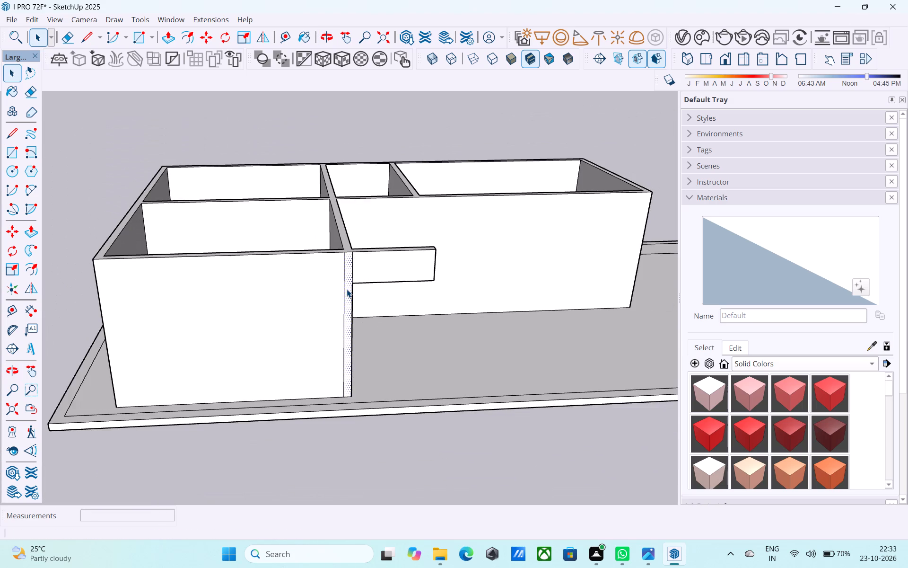
{"action": "left_click", "coordinate": [236, 316]}
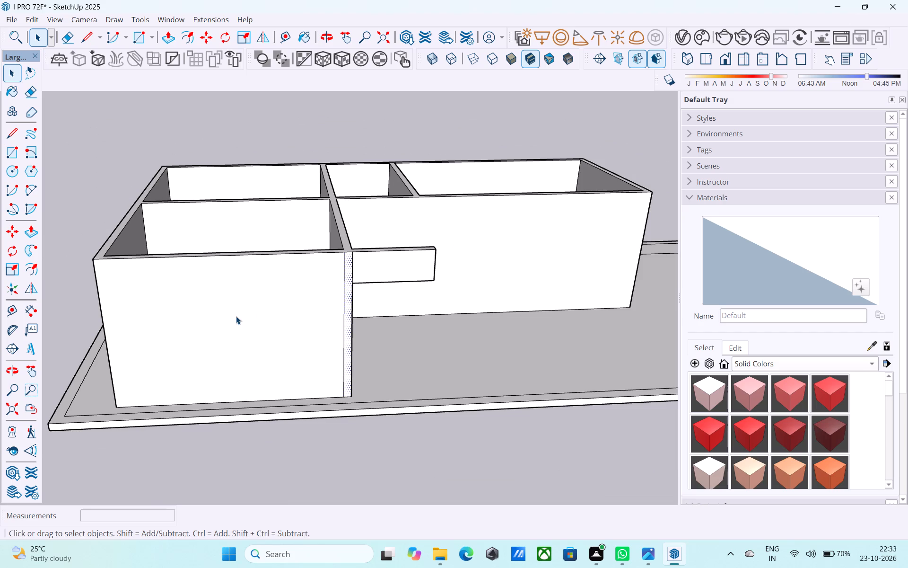
{"action": "key", "text": "f"}
{"action": "left_click", "coordinate": [235, 316]}
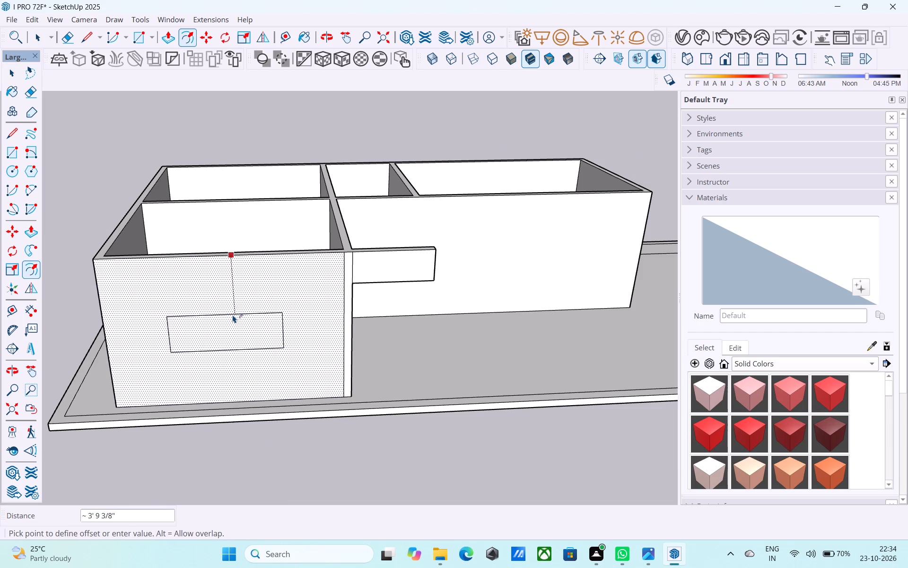
{"action": "type", "text": "6\""}
{"action": "key", "text": "Return"}
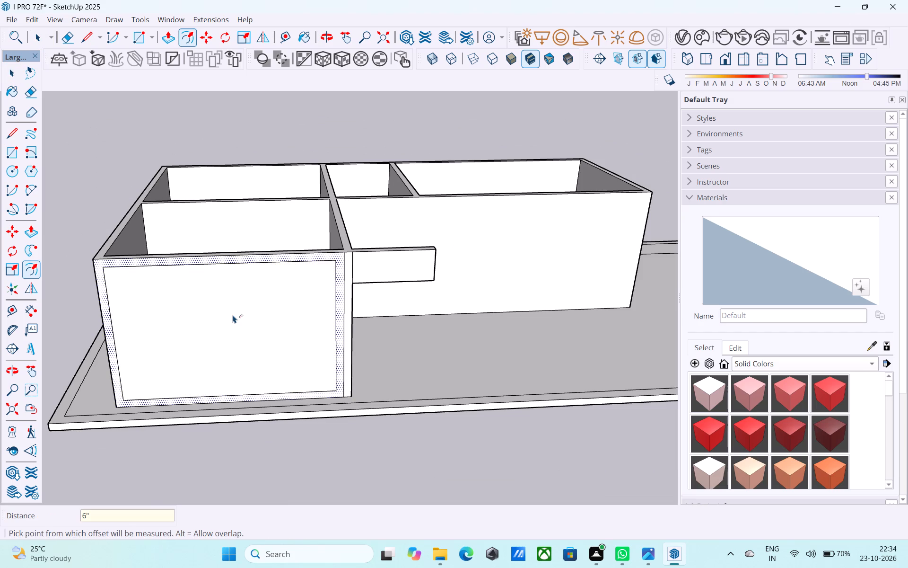
{"action": "key", "text": "space"}
Push/Pull the base slab's side face in front of the bordered wall outward by 6'.
{"action": "middle_click_drag", "start_coordinate": [228, 312], "coordinate": [211, 302]}
{"action": "scroll", "coordinate": [146, 269], "scroll_direction": "up", "scroll_amount": 5}
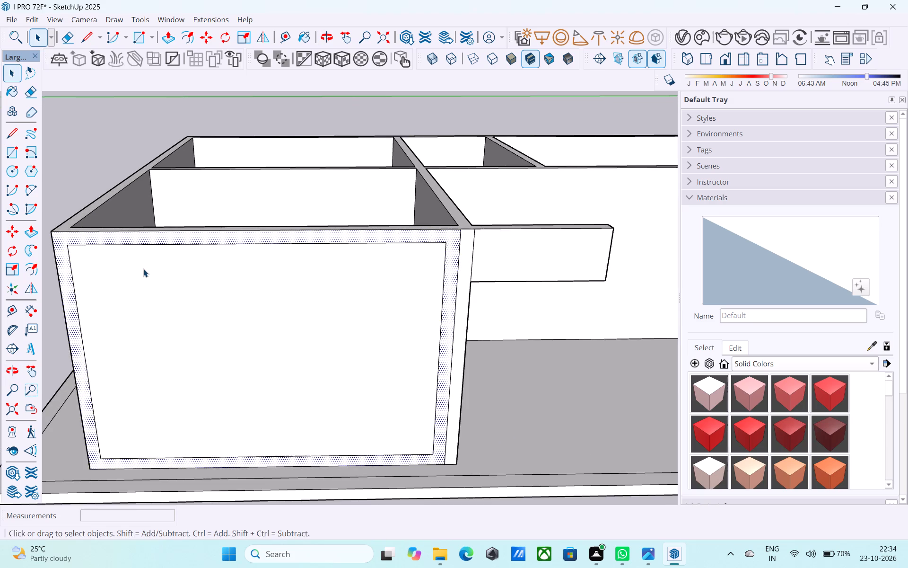
{"action": "scroll", "coordinate": [143, 269], "scroll_direction": "down", "scroll_amount": 12}
{"action": "scroll", "coordinate": [209, 342], "scroll_direction": "up", "scroll_amount": 4}
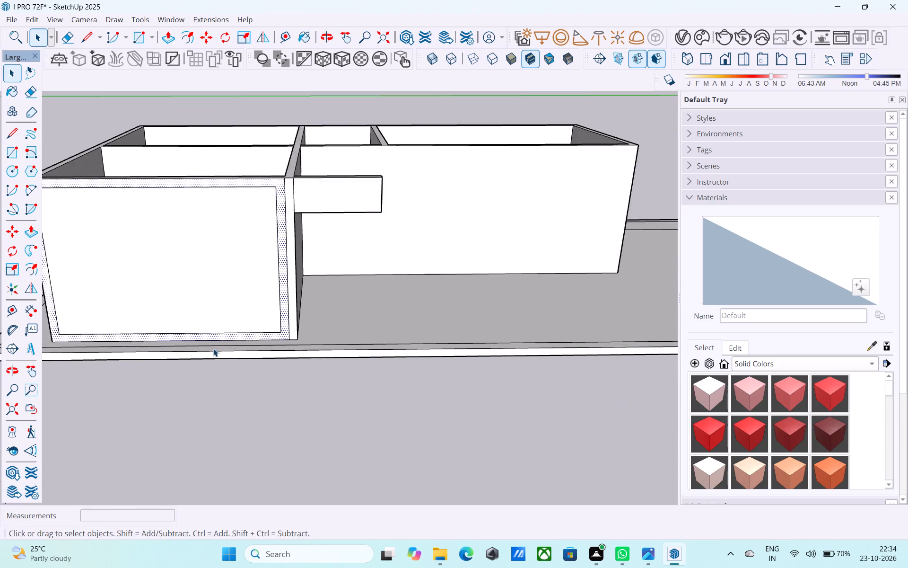
{"action": "scroll", "coordinate": [213, 348], "scroll_direction": "up", "scroll_amount": 5}
{"action": "left_click", "coordinate": [218, 356]}
{"action": "key", "text": "p"}
{"action": "left_click", "coordinate": [218, 356]}
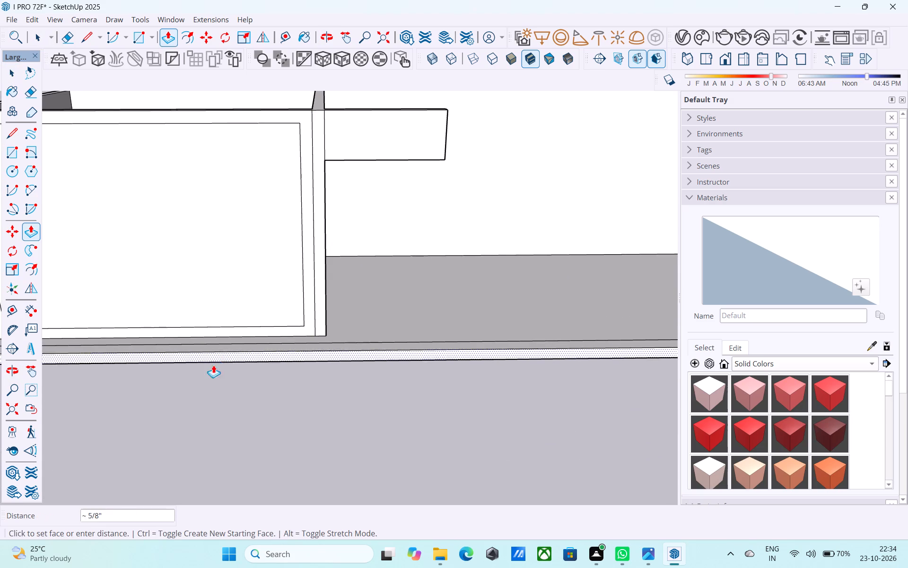
{"action": "type", "text": "6'"}
{"action": "key", "text": "Return"}
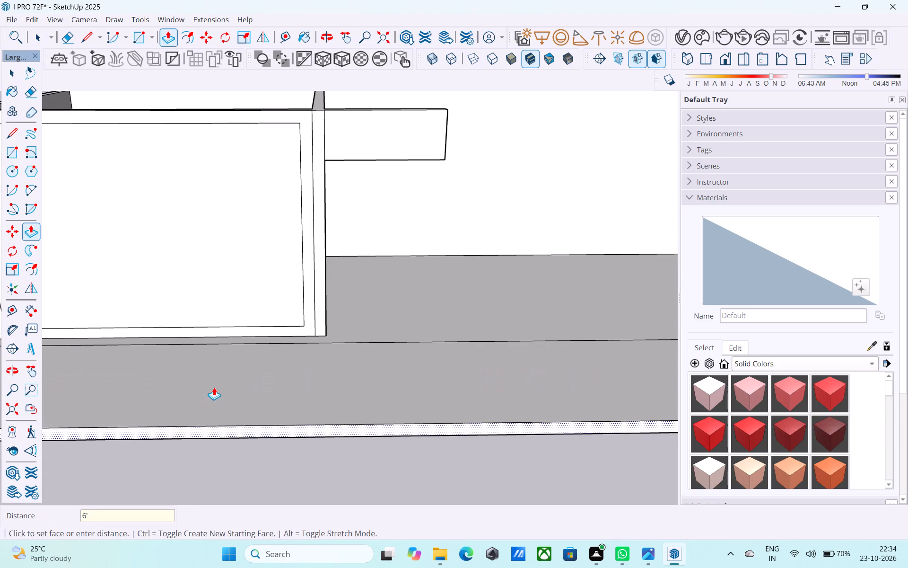
Erase the leftover line on the base slab's top surface along its former edge.
{"action": "key", "text": "e"}
{"action": "left_click_drag", "start_coordinate": [373, 347], "coordinate": [374, 338]}
{"action": "key", "text": "space"}
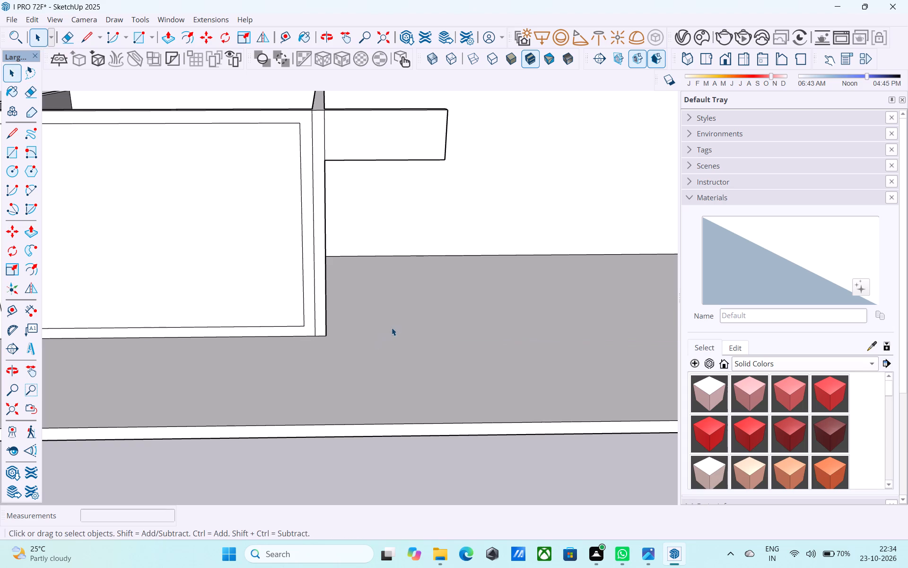
Push/Pull the 6" border around the large wall face outward by 2'.
{"action": "scroll", "coordinate": [393, 328], "scroll_direction": "down", "scroll_amount": 7}
{"action": "scroll", "coordinate": [358, 252], "scroll_direction": "up", "scroll_amount": 10}
{"action": "left_click", "coordinate": [347, 233]}
{"action": "key", "text": "p"}
{"action": "left_click", "coordinate": [347, 233]}
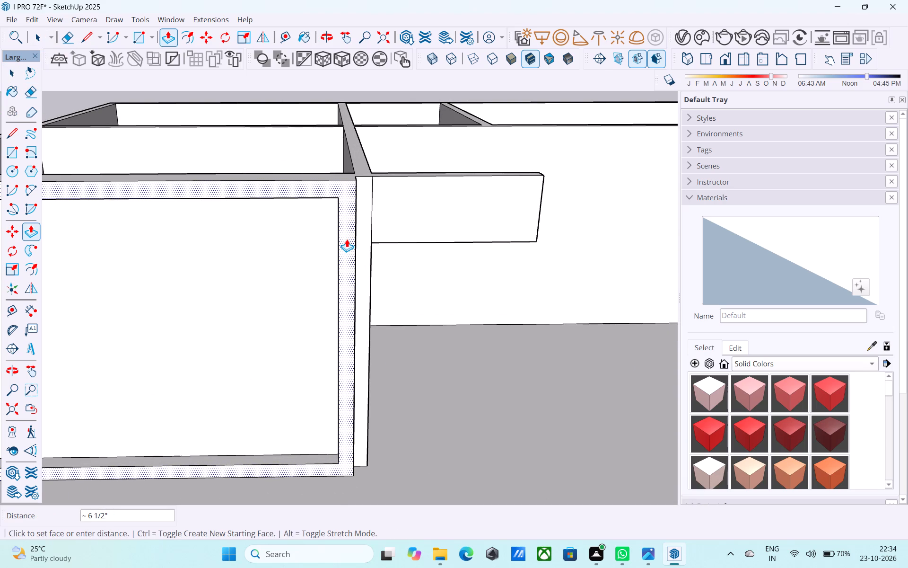
{"action": "type", "text": "1'"}
{"action": "key", "text": "Return"}
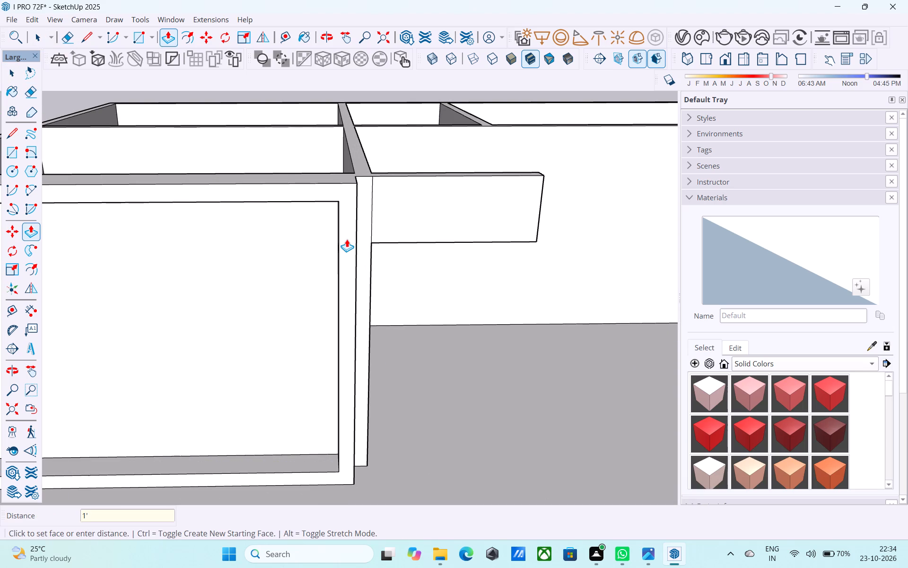
{"action": "type", "text": "2'"}
{"action": "key", "text": "Return"}
{"action": "key", "text": "space"}
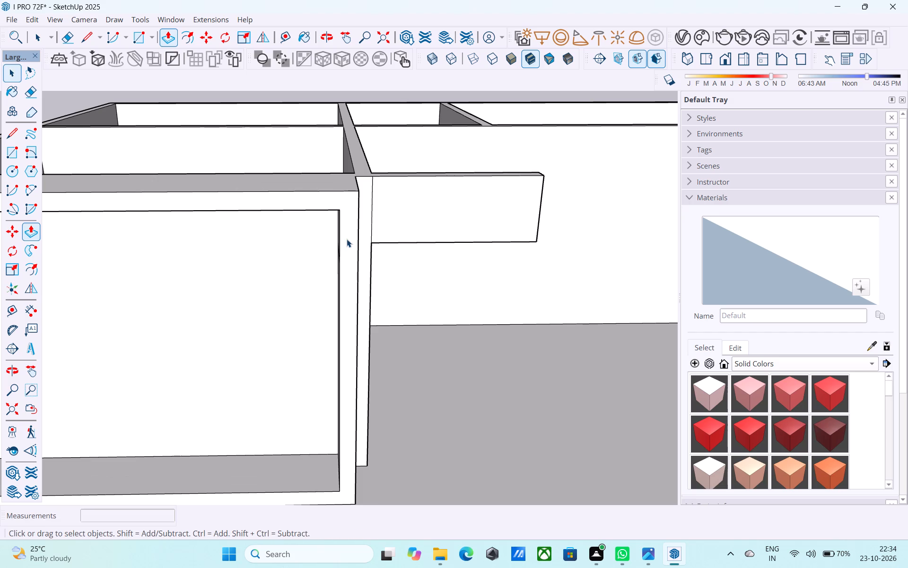
Erase the vertical line separating the projecting beam's face from the narrow wall strip.
{"action": "scroll", "coordinate": [318, 222], "scroll_direction": "down", "scroll_amount": 12}
{"action": "middle_click_drag", "start_coordinate": [345, 237], "coordinate": [331, 242]}
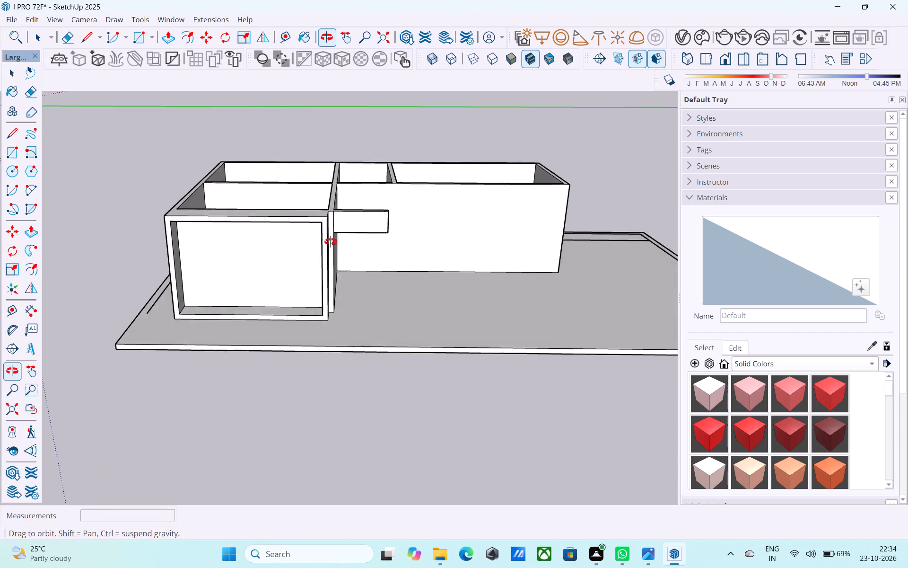
{"action": "middle_click_drag", "start_coordinate": [331, 242], "coordinate": [322, 250]}
{"action": "scroll", "coordinate": [326, 231], "scroll_direction": "up", "scroll_amount": 9}
{"action": "key", "text": "e"}
{"action": "left_click_drag", "start_coordinate": [342, 226], "coordinate": [321, 230]}
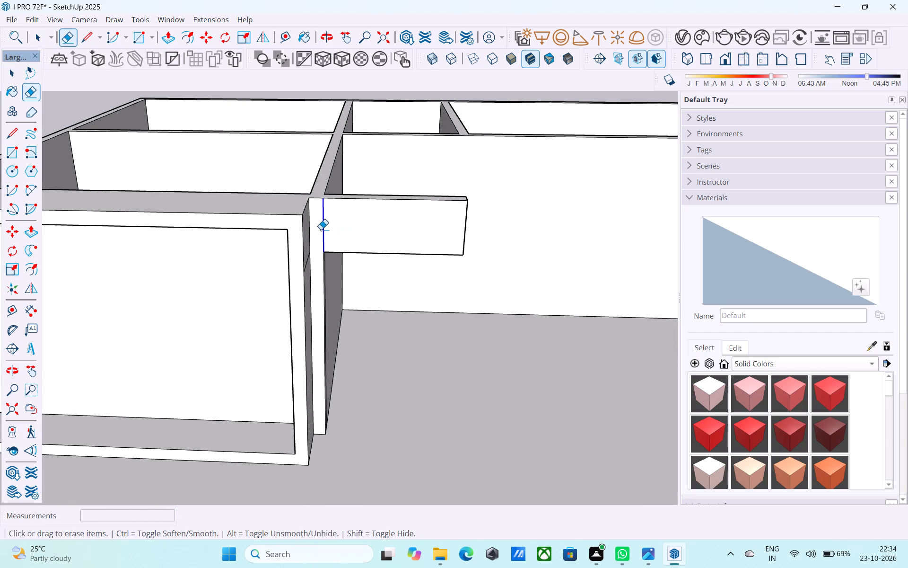
{"action": "key", "text": "space"}
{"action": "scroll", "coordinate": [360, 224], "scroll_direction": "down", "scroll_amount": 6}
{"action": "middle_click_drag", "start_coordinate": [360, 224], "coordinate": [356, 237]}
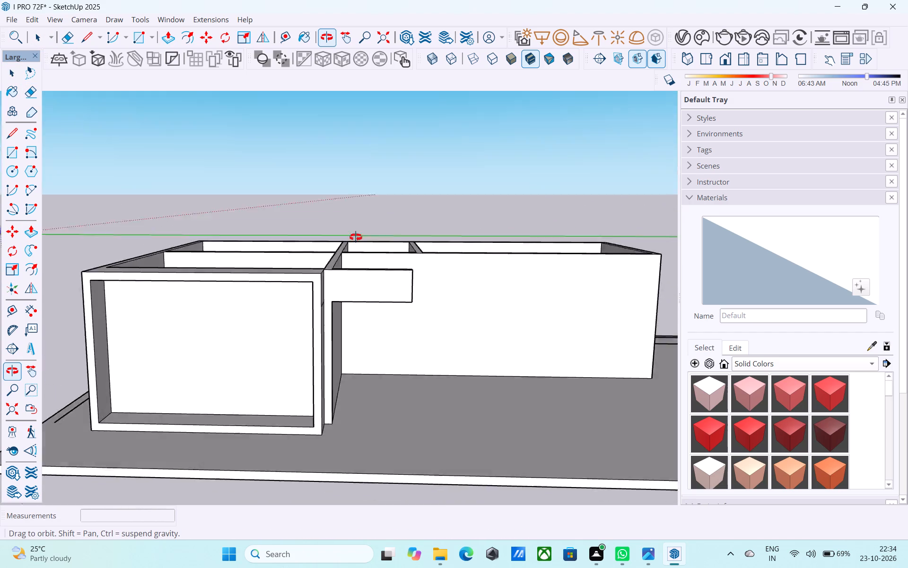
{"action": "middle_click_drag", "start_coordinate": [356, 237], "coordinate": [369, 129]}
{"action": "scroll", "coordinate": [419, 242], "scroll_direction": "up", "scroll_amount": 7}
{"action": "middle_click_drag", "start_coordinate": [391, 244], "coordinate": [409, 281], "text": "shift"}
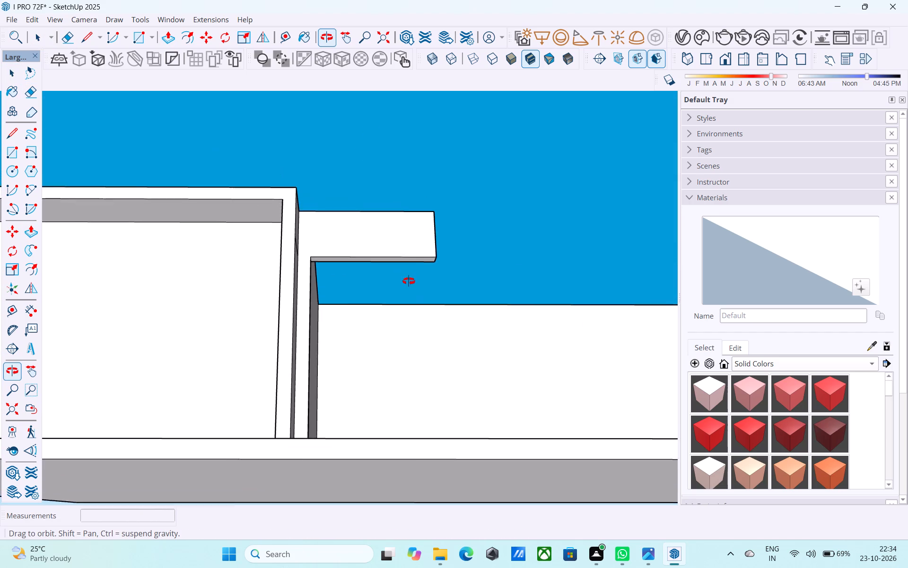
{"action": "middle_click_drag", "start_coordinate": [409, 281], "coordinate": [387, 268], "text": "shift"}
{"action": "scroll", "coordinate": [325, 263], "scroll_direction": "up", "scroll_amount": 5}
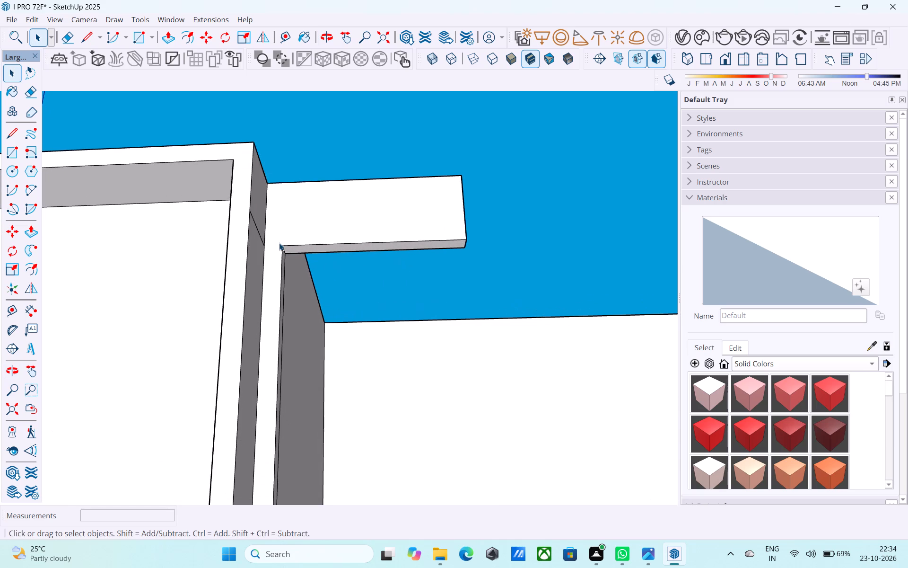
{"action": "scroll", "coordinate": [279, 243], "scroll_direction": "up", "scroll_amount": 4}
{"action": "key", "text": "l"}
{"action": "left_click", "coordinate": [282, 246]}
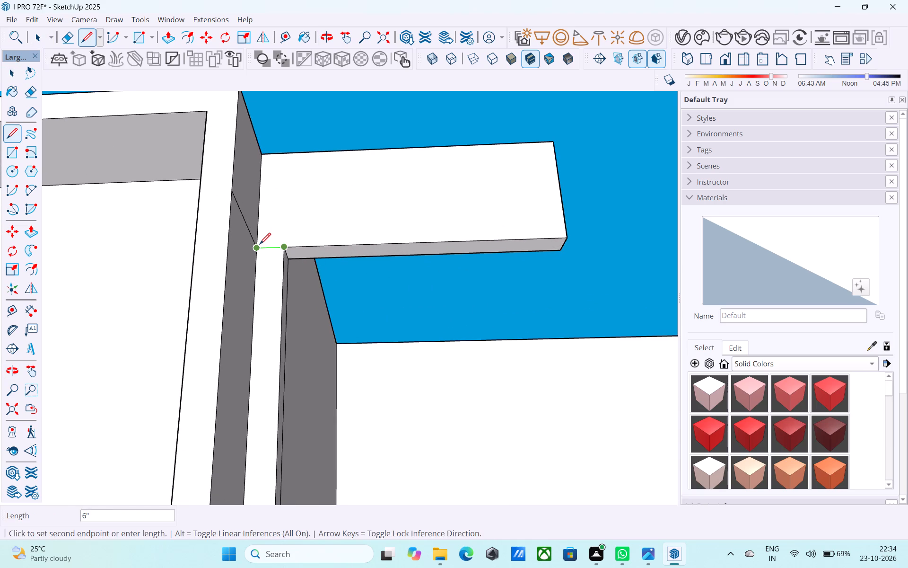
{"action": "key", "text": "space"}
Copy the short edge at the free end of the beam's underside inward to mark out a post footprint.
{"action": "left_click", "coordinate": [561, 248]}
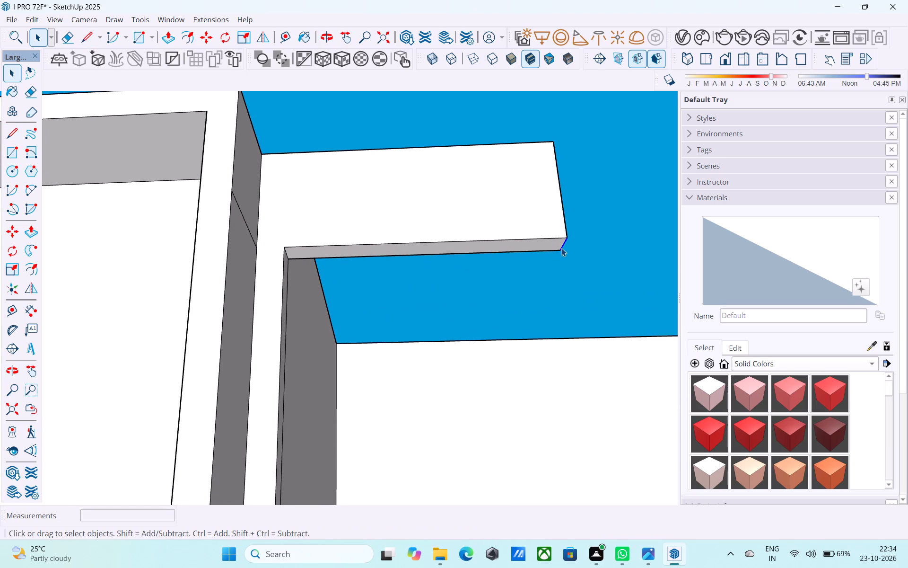
{"action": "key", "text": "m"}
{"action": "left_click", "coordinate": [565, 239]}
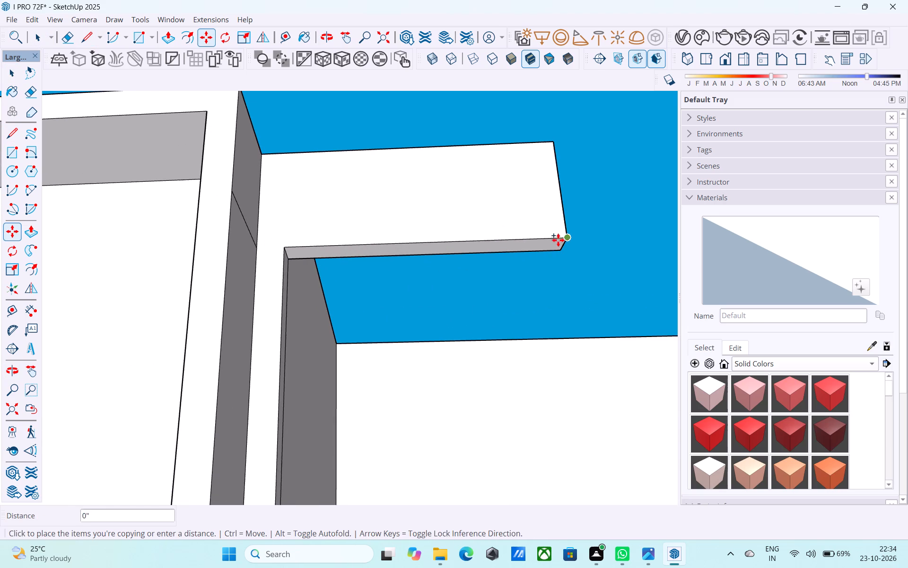
{"action": "left_click", "coordinate": [542, 241]}
{"action": "key", "text": "space"}
Push/Pull the small rectangle under the beam's free end 8' down to the base slab to form a post.
{"action": "left_click", "coordinate": [543, 242]}
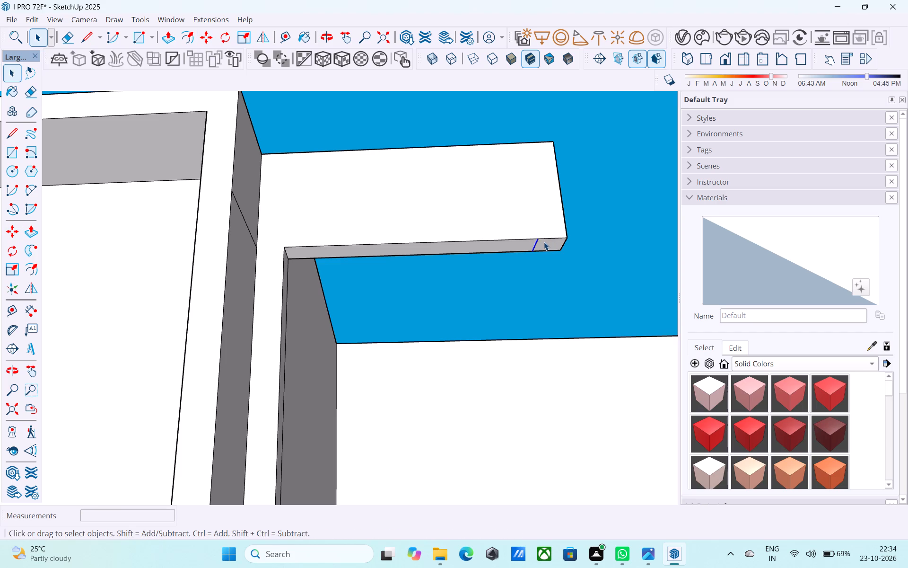
{"action": "key", "text": "p"}
{"action": "left_click", "coordinate": [544, 242]}
{"action": "scroll", "coordinate": [558, 260], "scroll_direction": "down", "scroll_amount": 16}
{"action": "middle_click_drag", "start_coordinate": [560, 270], "coordinate": [560, 303]}
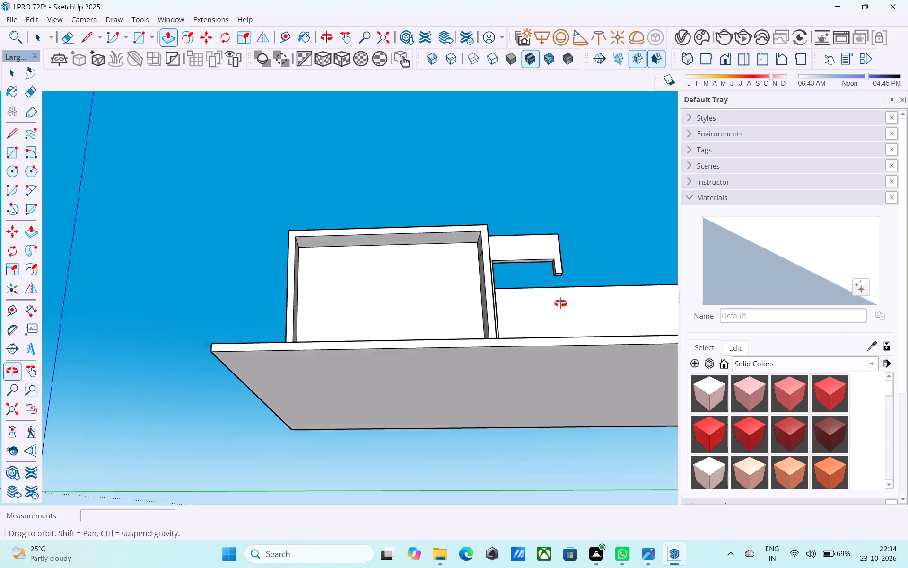
{"action": "middle_click_drag", "start_coordinate": [560, 303], "coordinate": [575, 393]}
{"action": "scroll", "coordinate": [575, 393], "scroll_direction": "up", "scroll_amount": 6}
{"action": "left_click", "coordinate": [556, 397]}
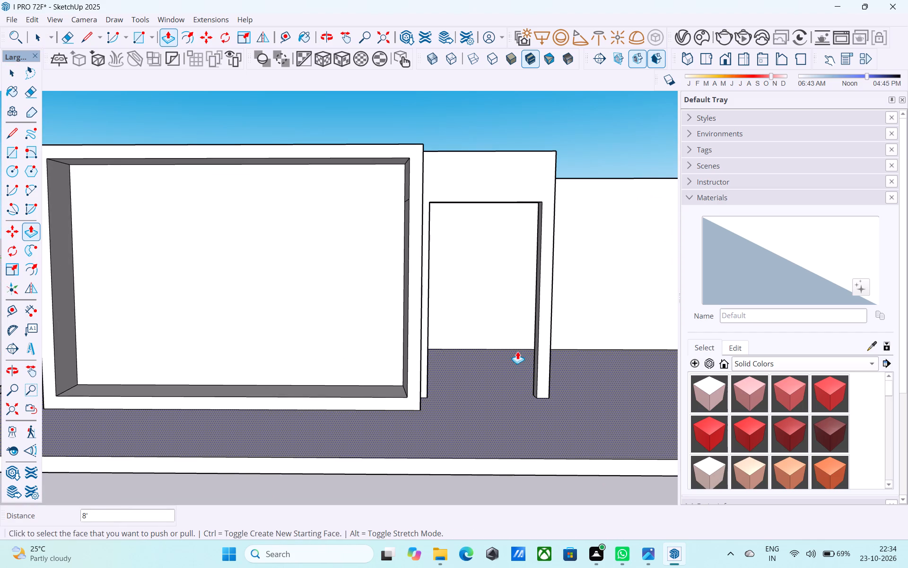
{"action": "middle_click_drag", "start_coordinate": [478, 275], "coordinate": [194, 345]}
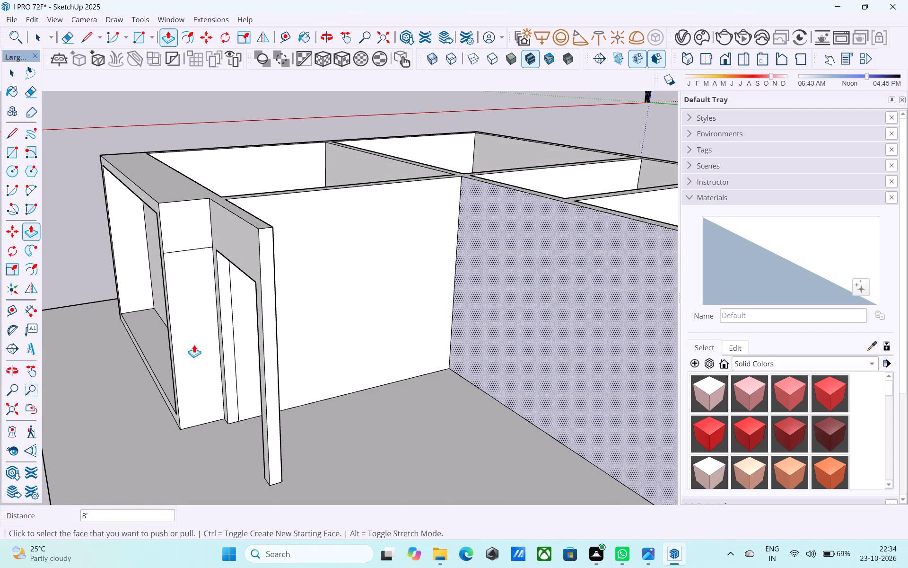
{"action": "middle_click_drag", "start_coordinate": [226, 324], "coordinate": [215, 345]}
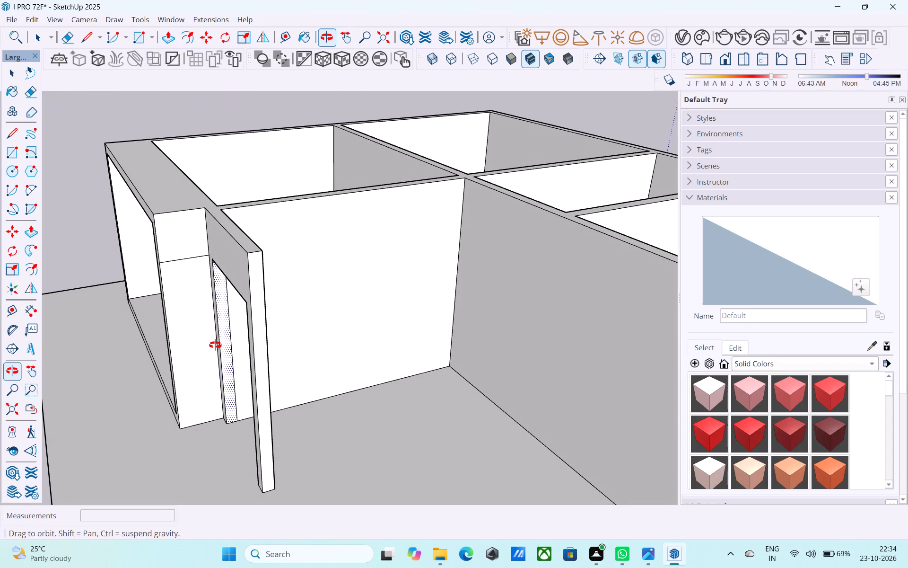
Draw a line on the beam's inner face from the post's inner corner up to the beam's top edge.
{"action": "middle_click_drag", "start_coordinate": [215, 345], "coordinate": [82, 373]}
{"action": "scroll", "coordinate": [148, 328], "scroll_direction": "up", "scroll_amount": 4}
{"action": "middle_click_drag", "start_coordinate": [193, 314], "coordinate": [175, 335]}
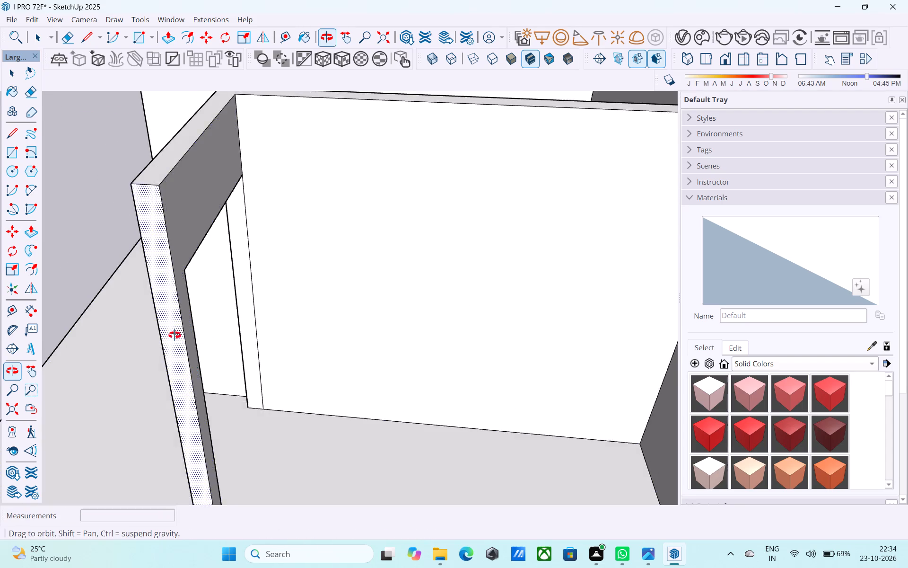
{"action": "middle_click_drag", "start_coordinate": [175, 335], "coordinate": [138, 353]}
{"action": "key", "text": "space"}
{"action": "scroll", "coordinate": [140, 355], "scroll_direction": "up", "scroll_amount": 1}
{"action": "key", "text": "l"}
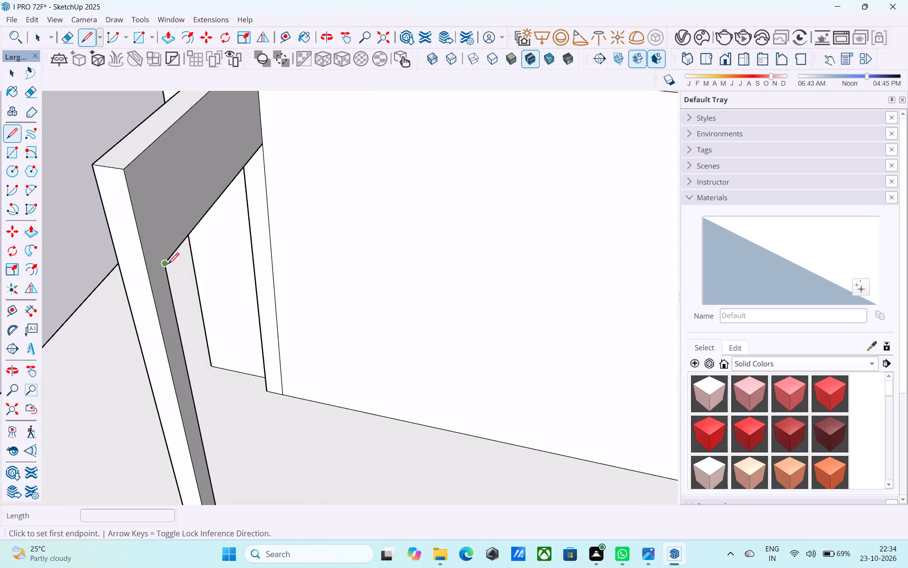
{"action": "left_click", "coordinate": [168, 265]}
{"action": "left_click", "coordinate": [139, 154]}
Push/Pull the post-width strip on the beam's inner face 11' 6" back to the house wall.
{"action": "key", "text": "space"}
{"action": "left_click", "coordinate": [140, 173]}
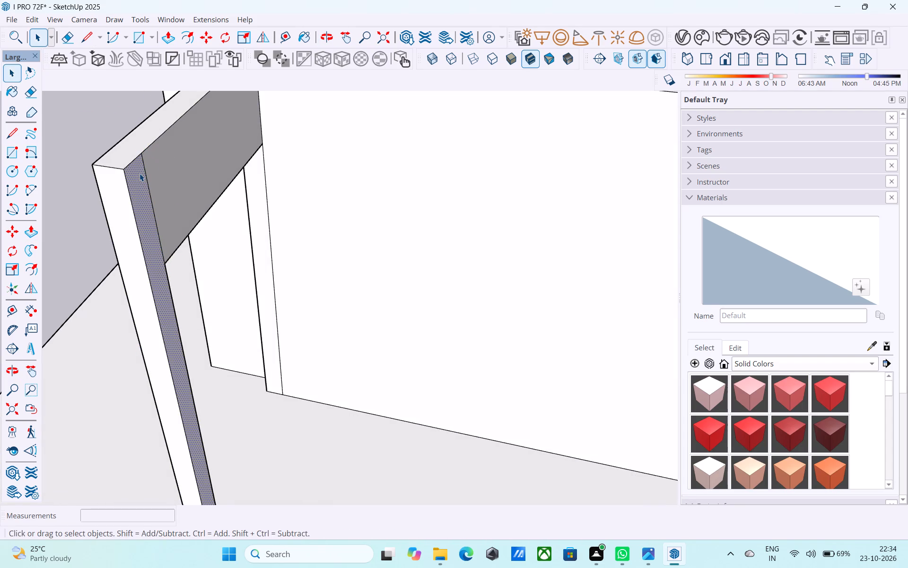
{"action": "key", "text": "p"}
{"action": "left_click", "coordinate": [140, 173]}
{"action": "scroll", "coordinate": [174, 205], "scroll_direction": "down", "scroll_amount": 4}
{"action": "middle_click_drag", "start_coordinate": [175, 211], "coordinate": [579, 167]}
{"action": "middle_click_drag", "start_coordinate": [579, 167], "coordinate": [526, 268]}
{"action": "left_click", "coordinate": [527, 236]}
Push/Pull the underside of the beam over the front opening down by 2'.
{"action": "scroll", "coordinate": [528, 236], "scroll_direction": "down", "scroll_amount": 6}
{"action": "middle_click_drag", "start_coordinate": [507, 301], "coordinate": [504, 261], "text": "shift"}
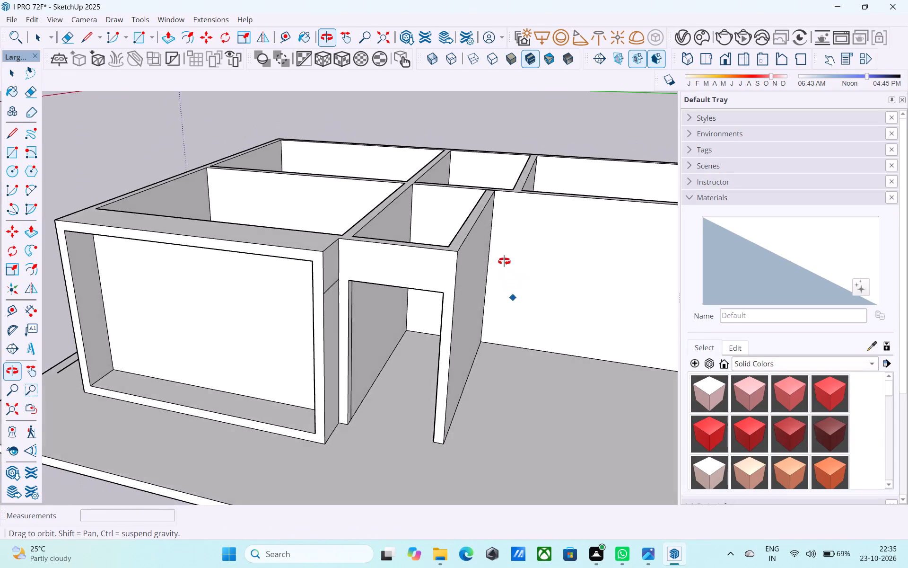
{"action": "middle_click_drag", "start_coordinate": [504, 261], "coordinate": [450, 241], "text": "shift"}
{"action": "scroll", "coordinate": [381, 246], "scroll_direction": "up", "scroll_amount": 5}
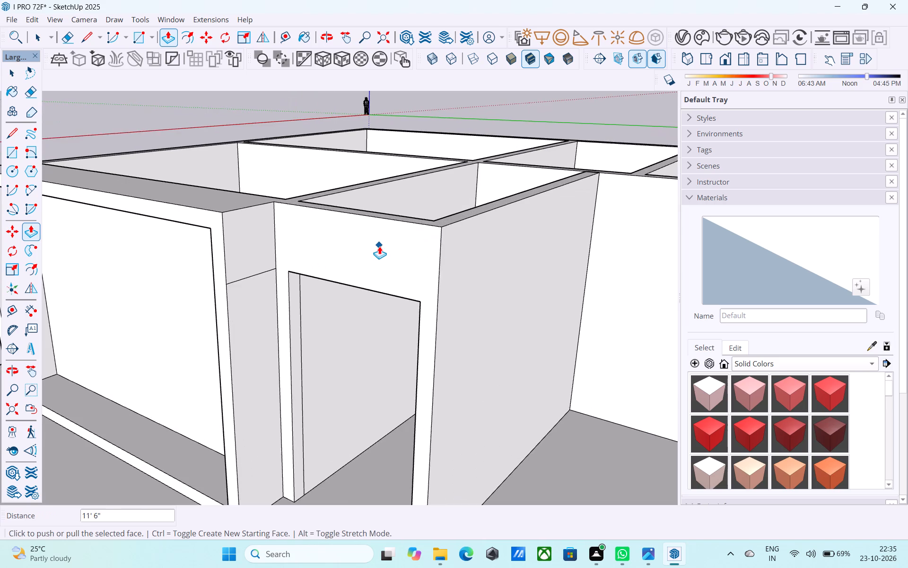
{"action": "scroll", "coordinate": [379, 246], "scroll_direction": "up", "scroll_amount": 1}
{"action": "scroll", "coordinate": [379, 246], "scroll_direction": "down", "scroll_amount": 5}
{"action": "middle_click_drag", "start_coordinate": [379, 246], "coordinate": [384, 120]}
{"action": "scroll", "coordinate": [389, 194], "scroll_direction": "up", "scroll_amount": 5}
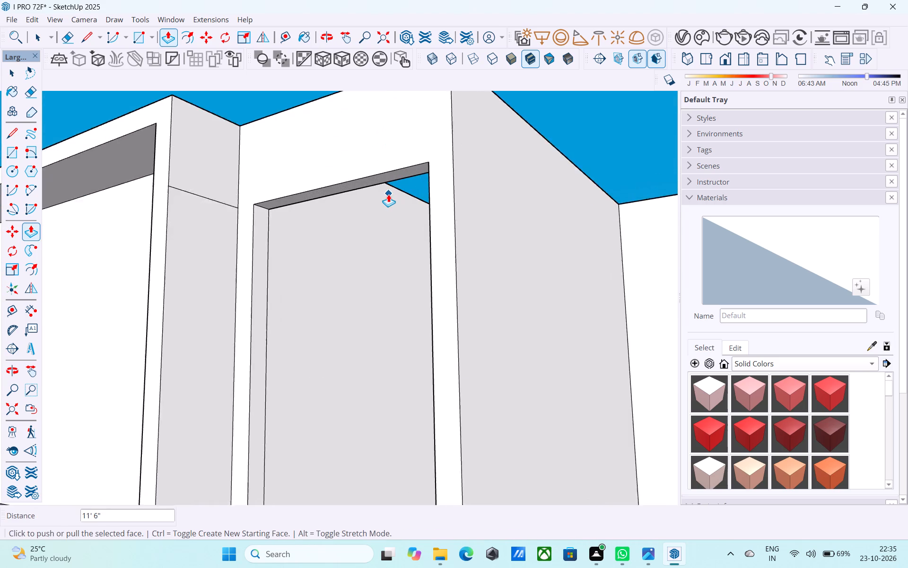
{"action": "scroll", "coordinate": [388, 194], "scroll_direction": "up", "scroll_amount": 2}
{"action": "key", "text": "space"}
{"action": "left_click", "coordinate": [364, 178]}
{"action": "key", "text": "p"}
{"action": "left_click", "coordinate": [364, 178]}
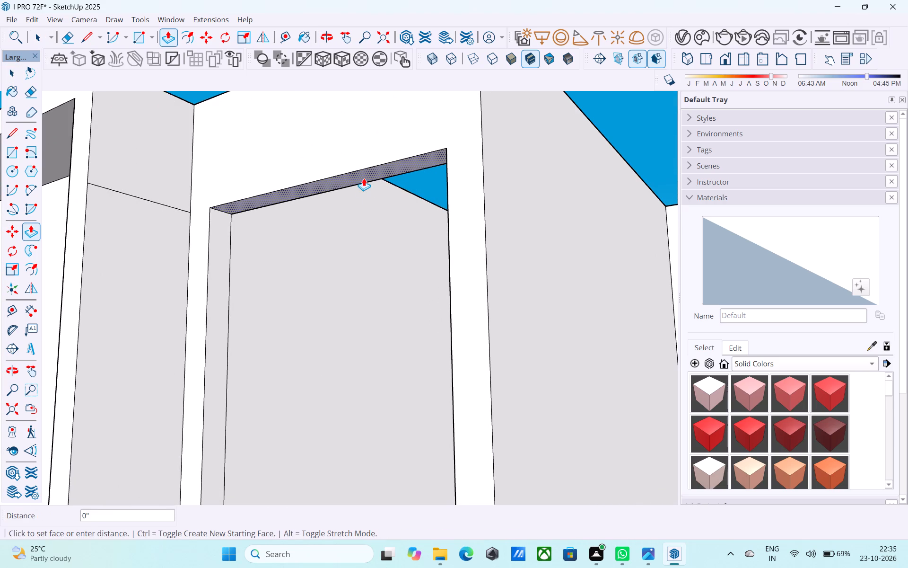
{"action": "type", "text": "2'"}
{"action": "key", "text": "Return"}
{"action": "key", "text": "space"}
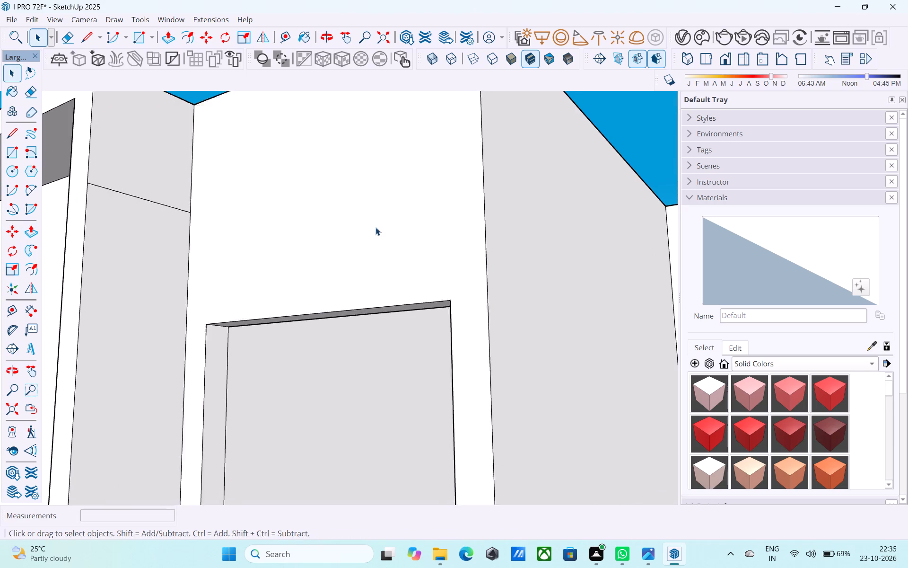
Draw a 6" line across the wall top from the porch's inner corner to the outer front edge.
{"action": "scroll", "coordinate": [375, 227], "scroll_direction": "down", "scroll_amount": 6}
{"action": "middle_click_drag", "start_coordinate": [372, 231], "coordinate": [348, 437]}
{"action": "scroll", "coordinate": [408, 310], "scroll_direction": "up", "scroll_amount": 5}
{"action": "scroll", "coordinate": [408, 310], "scroll_direction": "down", "scroll_amount": 3}
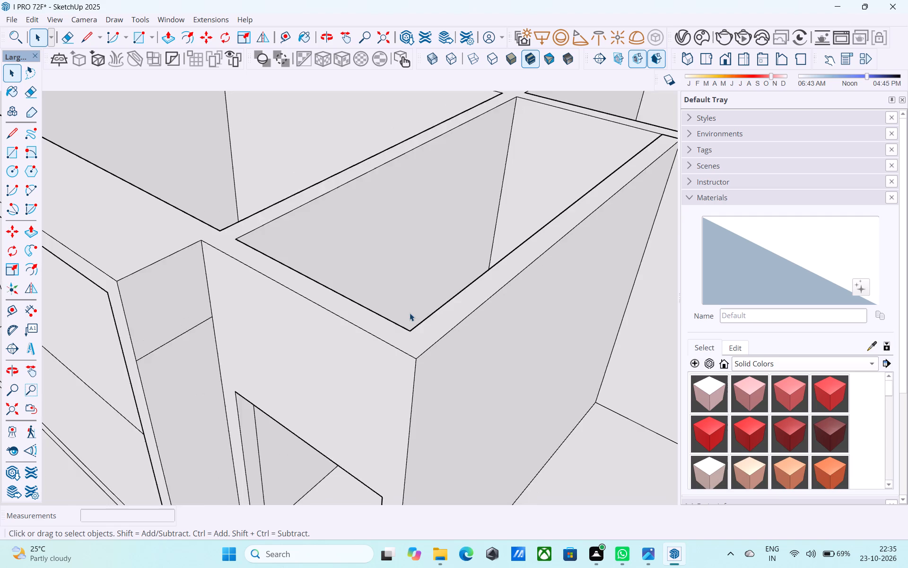
{"action": "scroll", "coordinate": [410, 313], "scroll_direction": "down", "scroll_amount": 2}
{"action": "key", "text": "l"}
{"action": "scroll", "coordinate": [236, 254], "scroll_direction": "up", "scroll_amount": 5}
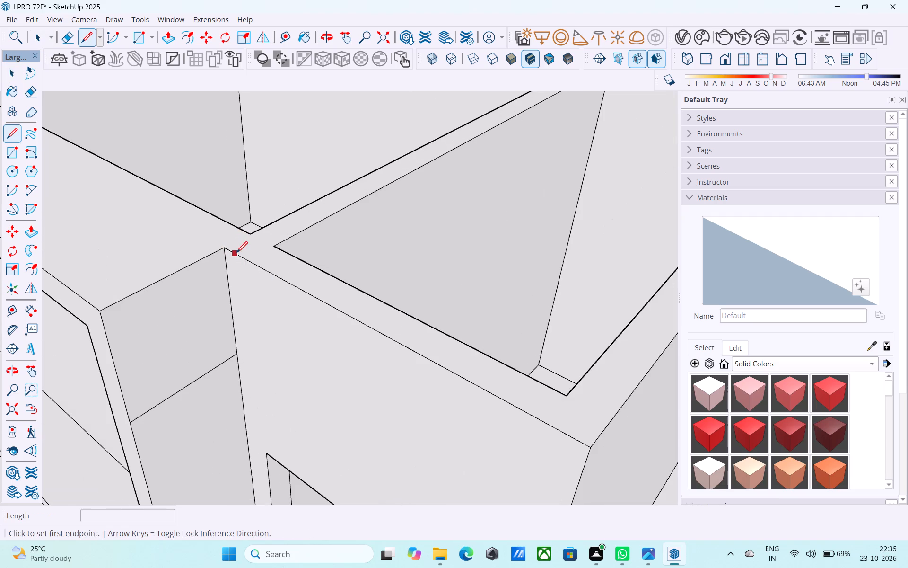
{"action": "left_click", "coordinate": [274, 246]}
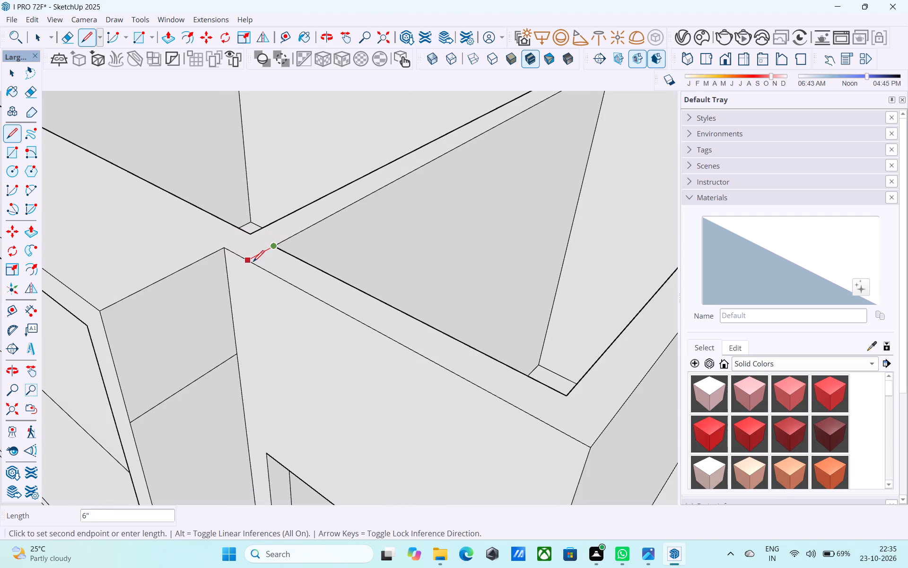
{"action": "left_click", "coordinate": [253, 263]}
Push/Pull the L-shaped top of the porch's front and side walls down by 2'.
{"action": "key", "text": "space"}
{"action": "left_click", "coordinate": [283, 268]}
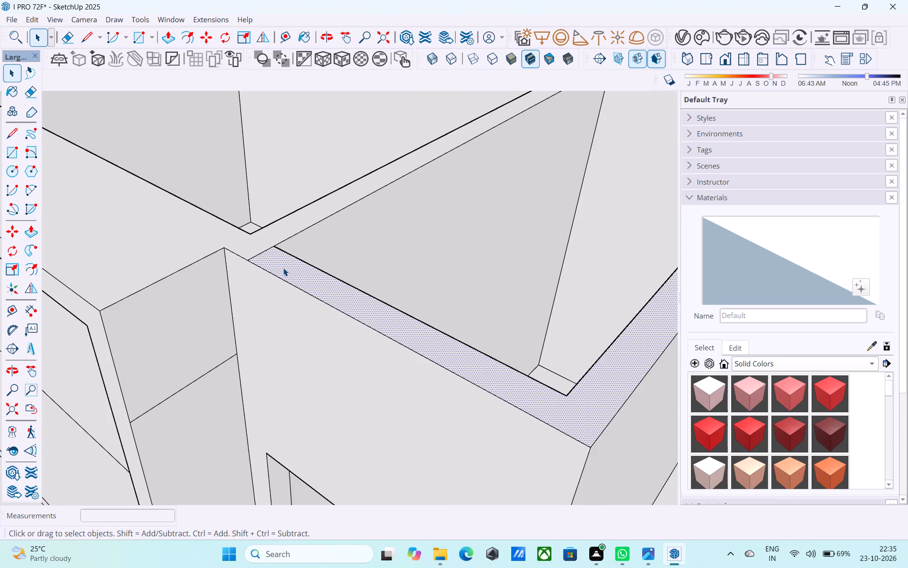
{"action": "key", "text": "p"}
{"action": "left_click", "coordinate": [283, 268]}
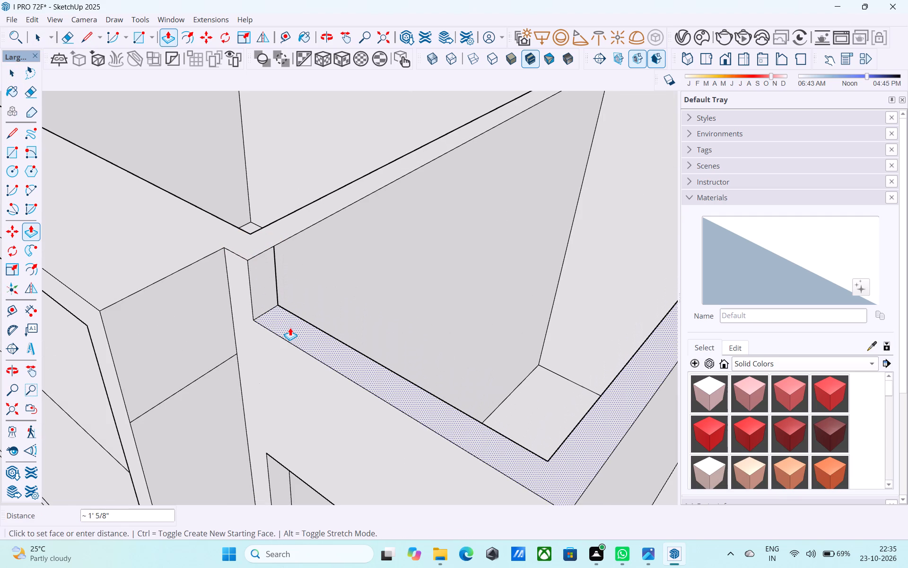
{"action": "type", "text": "2'"}
{"action": "key", "text": "Return"}
{"action": "key", "text": "space"}
Fill the gap in the house wall above the lowered side wall with a 2' by 6" rectangle and reverse its face.
{"action": "scroll", "coordinate": [269, 319], "scroll_direction": "down", "scroll_amount": 12}
{"action": "middle_click_drag", "start_coordinate": [245, 314], "coordinate": [372, 220]}
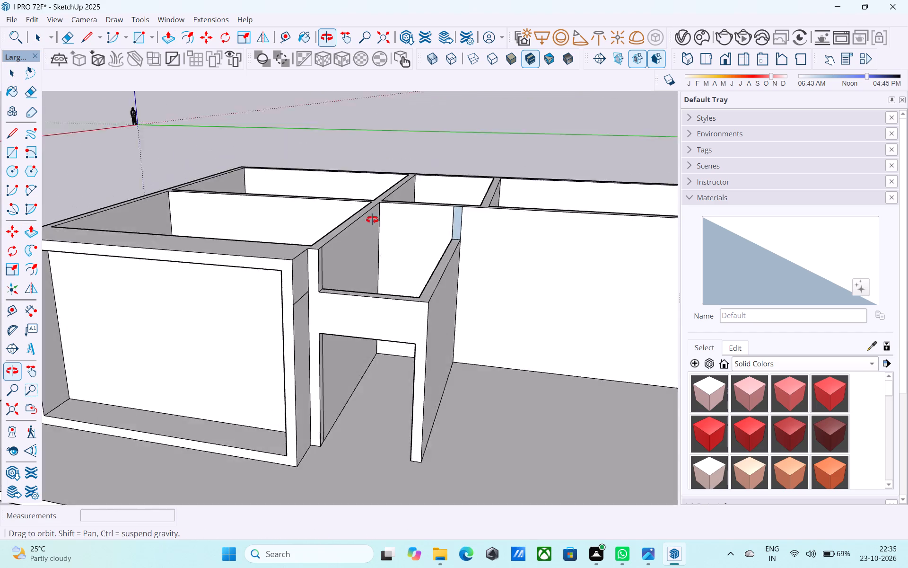
{"action": "middle_click_drag", "start_coordinate": [372, 220], "coordinate": [376, 212]}
{"action": "scroll", "coordinate": [444, 238], "scroll_direction": "up", "scroll_amount": 8}
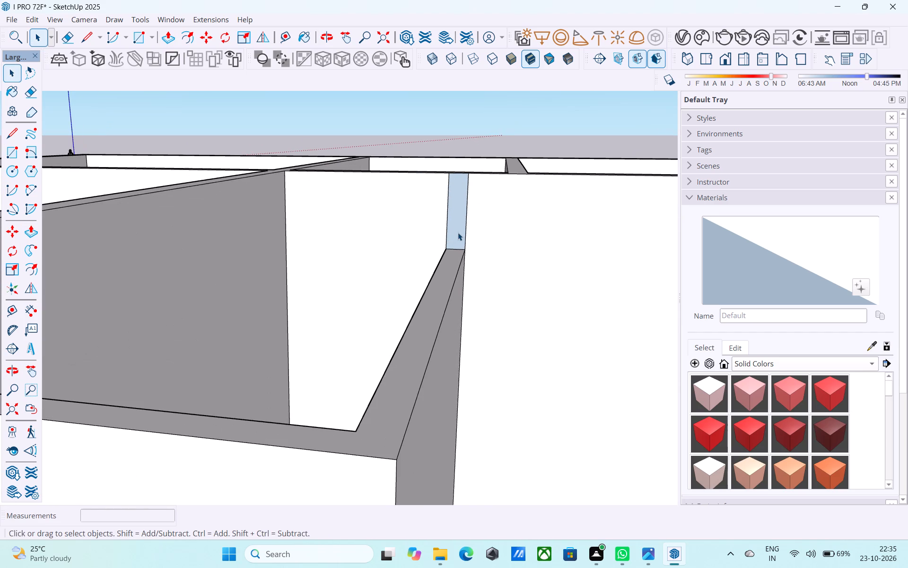
{"action": "key", "text": "r"}
{"action": "left_click", "coordinate": [449, 176]}
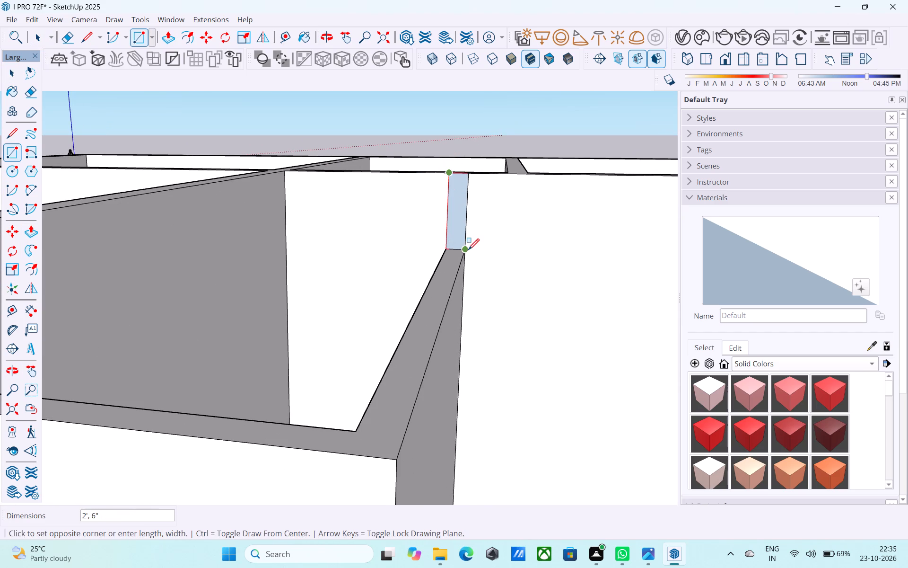
{"action": "left_click", "coordinate": [468, 251]}
{"action": "key", "text": "space"}
{"action": "left_click", "coordinate": [459, 223]}
{"action": "right_click", "coordinate": [459, 223]}
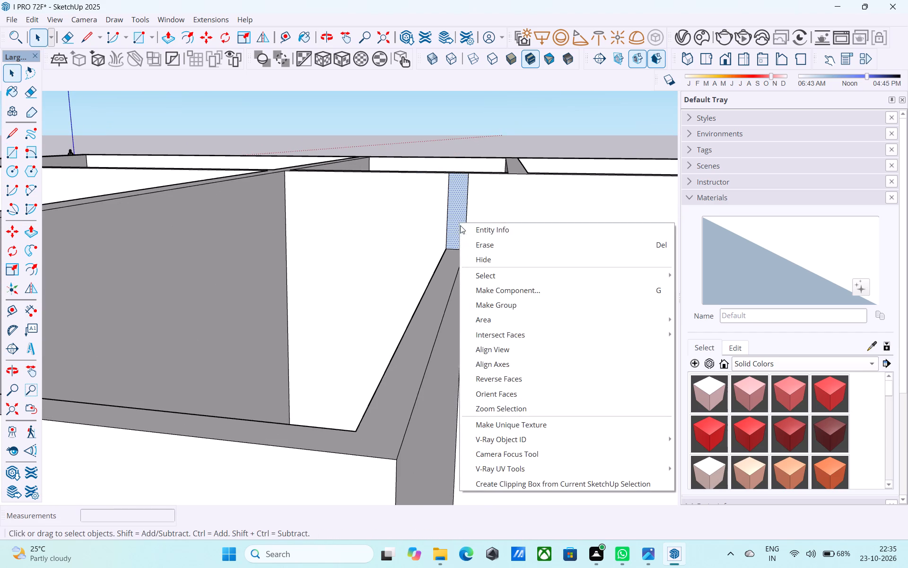
{"action": "left_click", "coordinate": [521, 375]}
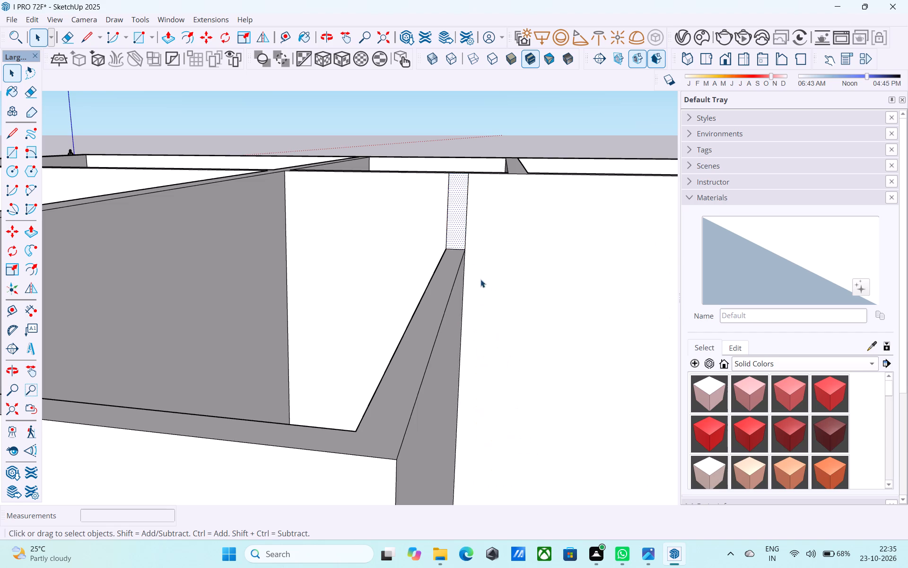
Erase the two vertical edges of the patch to merge it with the surrounding house wall.
{"action": "key", "text": "e"}
{"action": "left_click_drag", "start_coordinate": [467, 237], "coordinate": [452, 227]}
{"action": "left_click_drag", "start_coordinate": [458, 227], "coordinate": [432, 227]}
{"action": "key", "text": "space"}
Offset the narrow vertical face above the lowered porch wall, beside the front frame, inward by 2".
{"action": "scroll", "coordinate": [477, 242], "scroll_direction": "down", "scroll_amount": 5}
{"action": "middle_click_drag", "start_coordinate": [494, 263], "coordinate": [493, 263]}
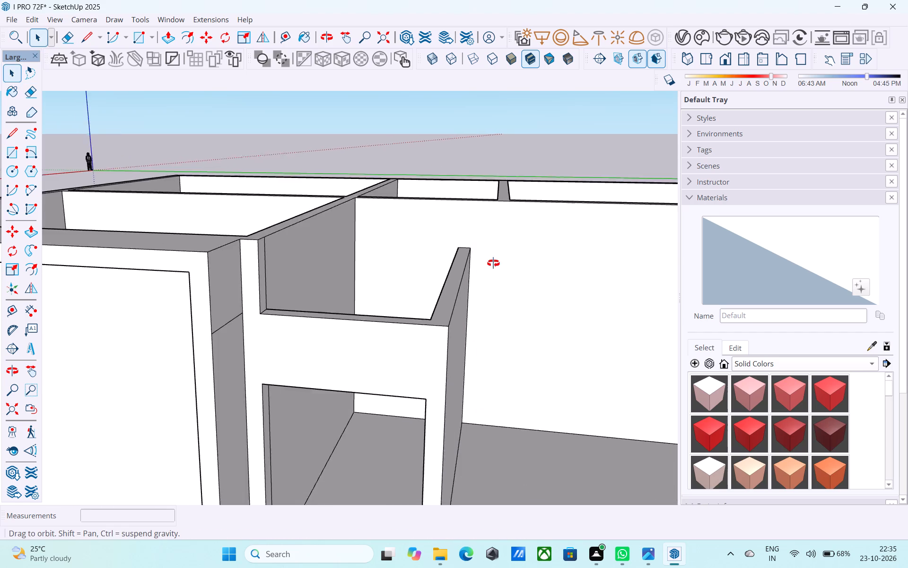
{"action": "middle_click_drag", "start_coordinate": [493, 263], "coordinate": [466, 254]}
{"action": "scroll", "coordinate": [517, 227], "scroll_direction": "down", "scroll_amount": 6}
{"action": "middle_click_drag", "start_coordinate": [449, 263], "coordinate": [482, 217]}
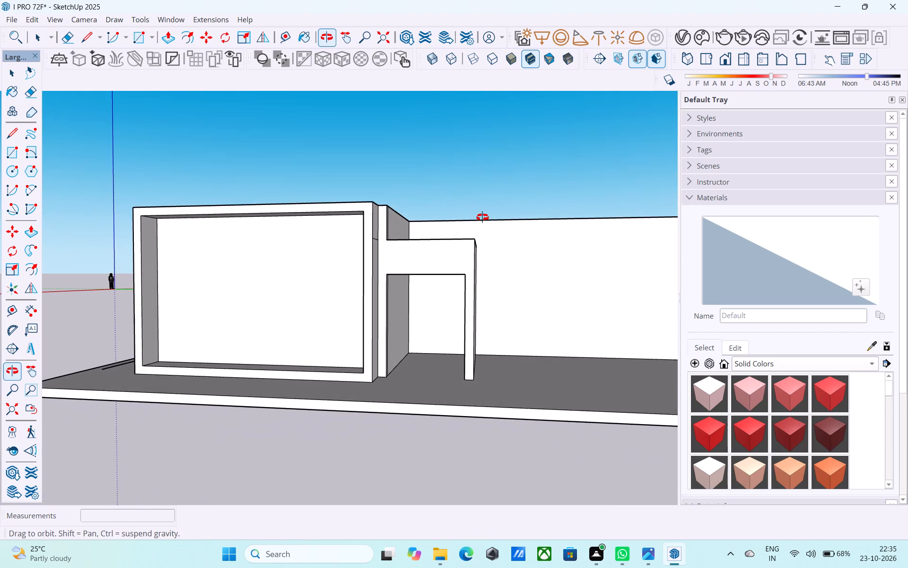
{"action": "middle_click_drag", "start_coordinate": [482, 217], "coordinate": [303, 283]}
{"action": "scroll", "coordinate": [307, 263], "scroll_direction": "up", "scroll_amount": 9}
{"action": "middle_click_drag", "start_coordinate": [293, 251], "coordinate": [272, 256]}
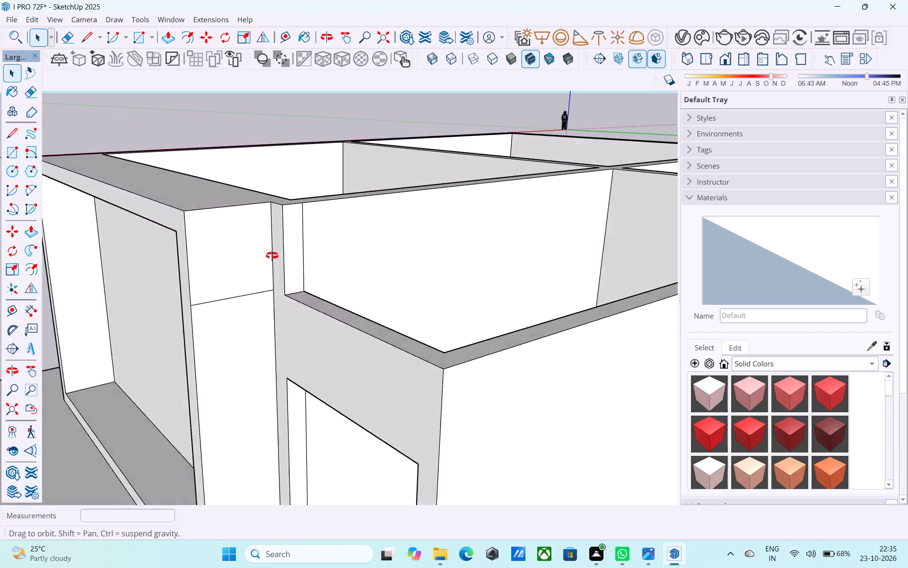
{"action": "middle_click_drag", "start_coordinate": [272, 256], "coordinate": [237, 269]}
{"action": "left_click", "coordinate": [269, 263]}
{"action": "scroll", "coordinate": [269, 263], "scroll_direction": "up", "scroll_amount": 3}
{"action": "key", "text": "f"}
{"action": "left_click", "coordinate": [269, 263]}
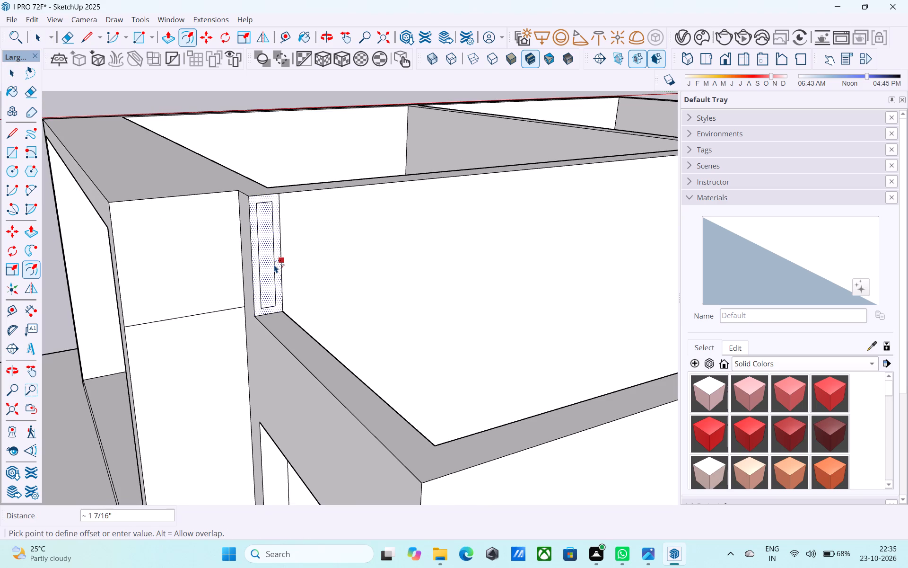
{"action": "type", "text": "2\""}
{"action": "key", "text": "Return"}
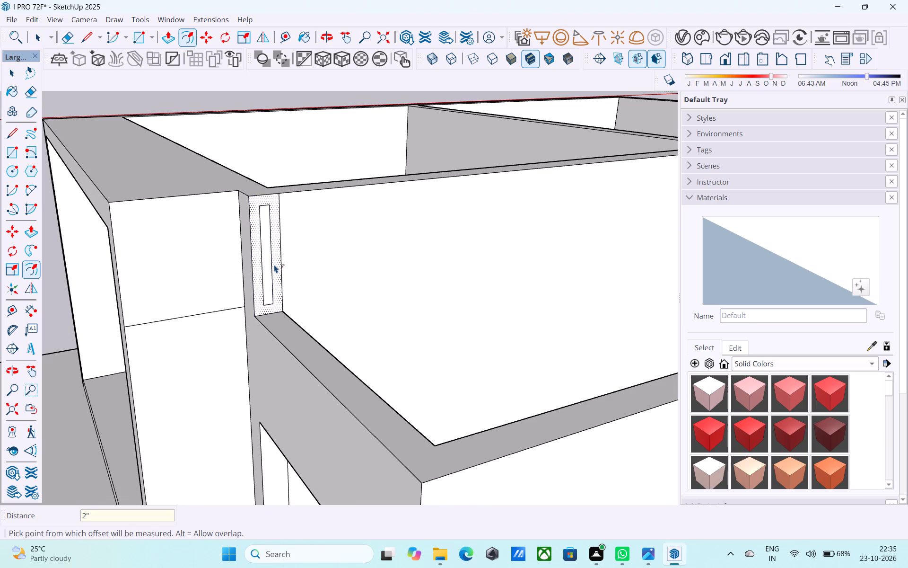
Push/Pull the inner offset strip about 5' along the front wall to the porch's outer corner as a thin parapet panel.
{"action": "key", "text": "space"}
{"action": "left_click", "coordinate": [271, 263]}
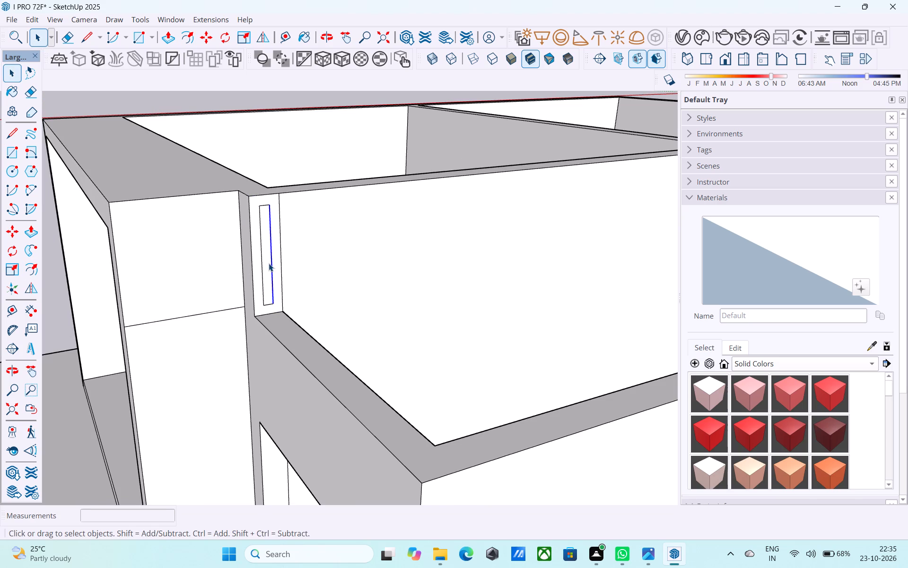
{"action": "left_click", "coordinate": [268, 263]}
{"action": "key", "text": "p"}
{"action": "left_click", "coordinate": [268, 263]}
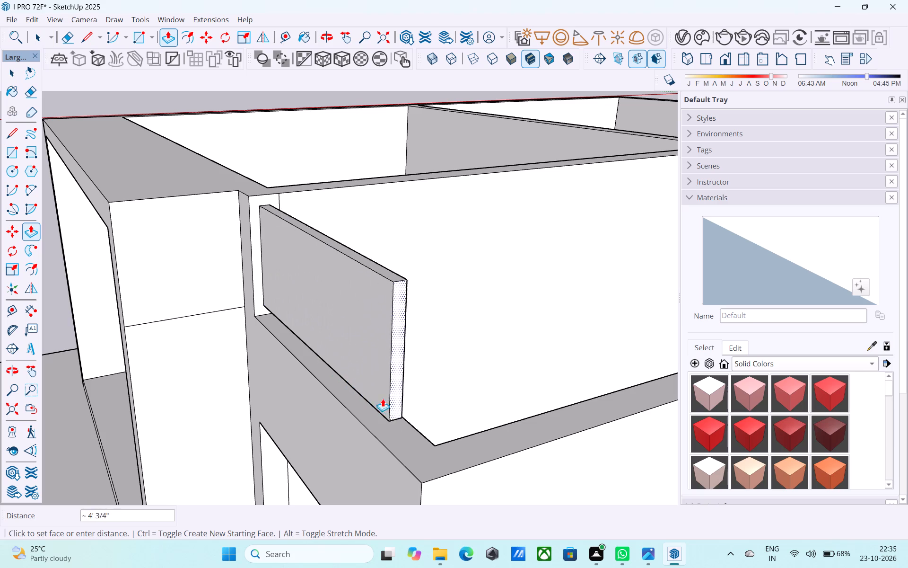
{"action": "left_click", "coordinate": [409, 448]}
Draw a 1' 8" vertical line on the parapet panel's inner face, 2" in from its free end.
{"action": "middle_click_drag", "start_coordinate": [470, 400], "coordinate": [271, 371]}
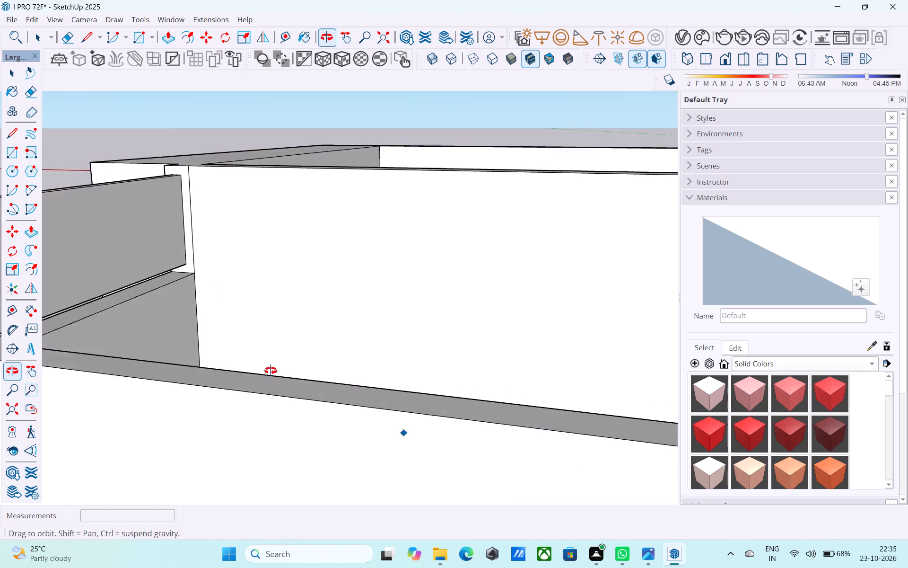
{"action": "middle_click_drag", "start_coordinate": [271, 371], "coordinate": [272, 369]}
{"action": "middle_click_drag", "start_coordinate": [240, 359], "coordinate": [246, 389], "text": "shift"}
{"action": "middle_click_drag", "start_coordinate": [238, 366], "coordinate": [333, 403], "text": "shift"}
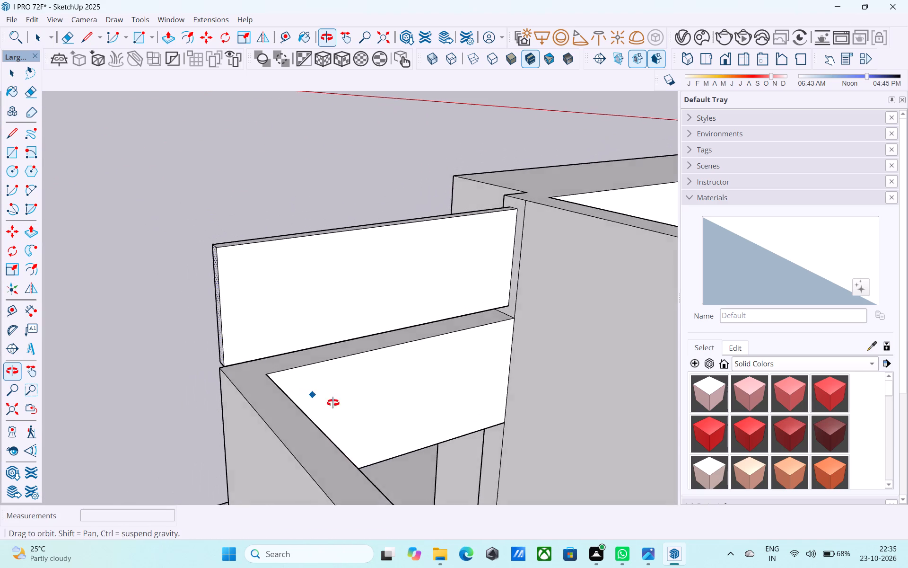
{"action": "middle_click_drag", "start_coordinate": [333, 403], "coordinate": [359, 410], "text": "shift"}
{"action": "middle_click_drag", "start_coordinate": [271, 366], "coordinate": [242, 393]}
{"action": "scroll", "coordinate": [265, 297], "scroll_direction": "up", "scroll_amount": 1}
{"action": "middle_click_drag", "start_coordinate": [257, 287], "coordinate": [271, 322]}
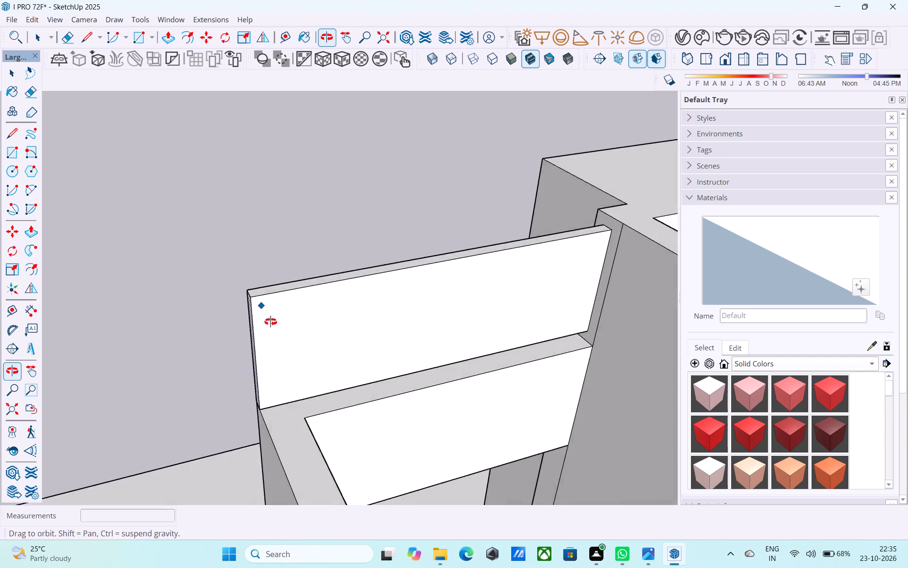
{"action": "middle_click_drag", "start_coordinate": [271, 322], "coordinate": [312, 337]}
{"action": "key", "text": "l"}
{"action": "scroll", "coordinate": [283, 316], "scroll_direction": "up", "scroll_amount": 5}
{"action": "left_click", "coordinate": [272, 319]}
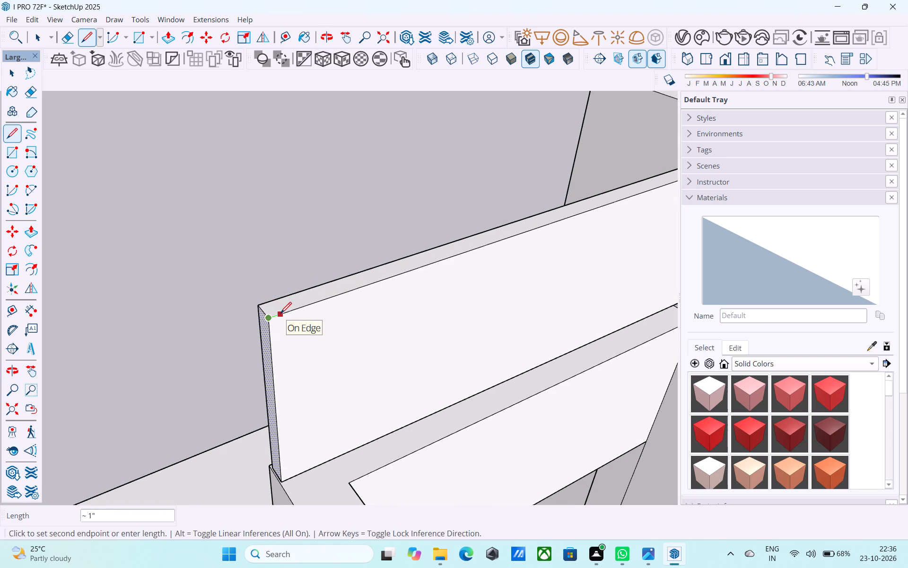
{"action": "type", "text": "2\""}
{"action": "key", "text": "Return"}
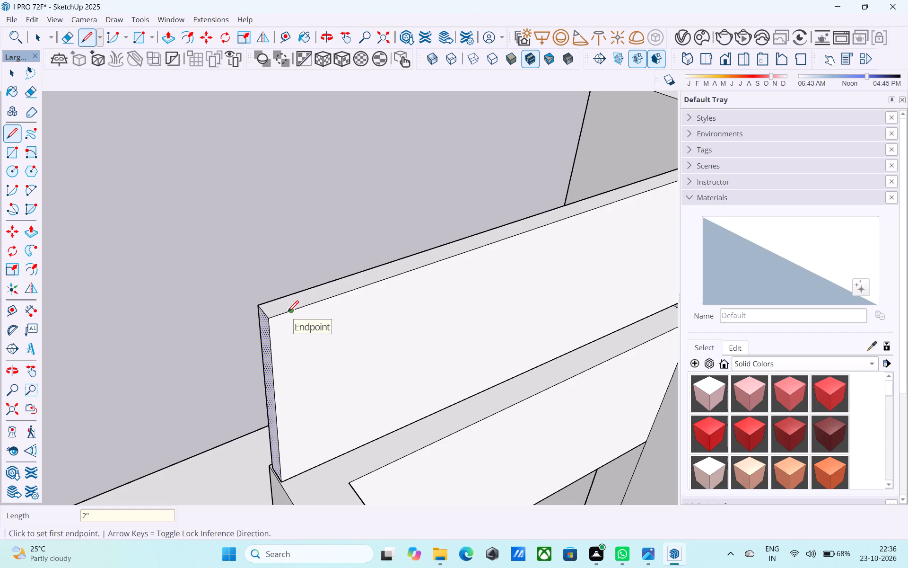
{"action": "left_click", "coordinate": [288, 313]}
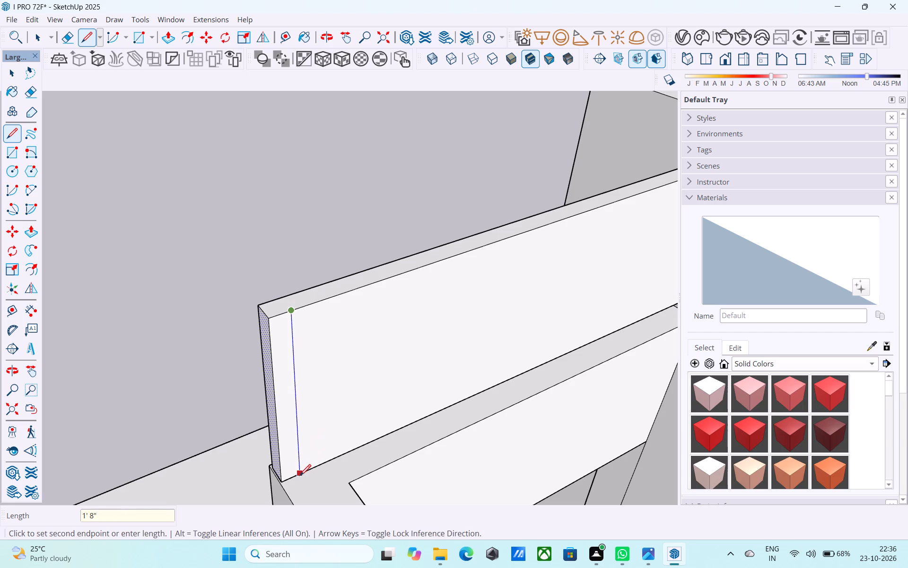
{"action": "left_click", "coordinate": [300, 477]}
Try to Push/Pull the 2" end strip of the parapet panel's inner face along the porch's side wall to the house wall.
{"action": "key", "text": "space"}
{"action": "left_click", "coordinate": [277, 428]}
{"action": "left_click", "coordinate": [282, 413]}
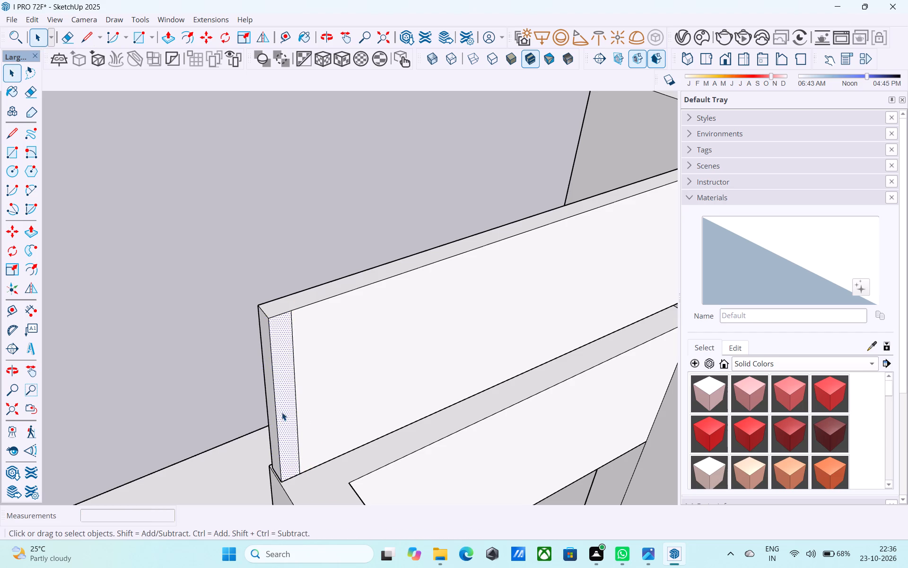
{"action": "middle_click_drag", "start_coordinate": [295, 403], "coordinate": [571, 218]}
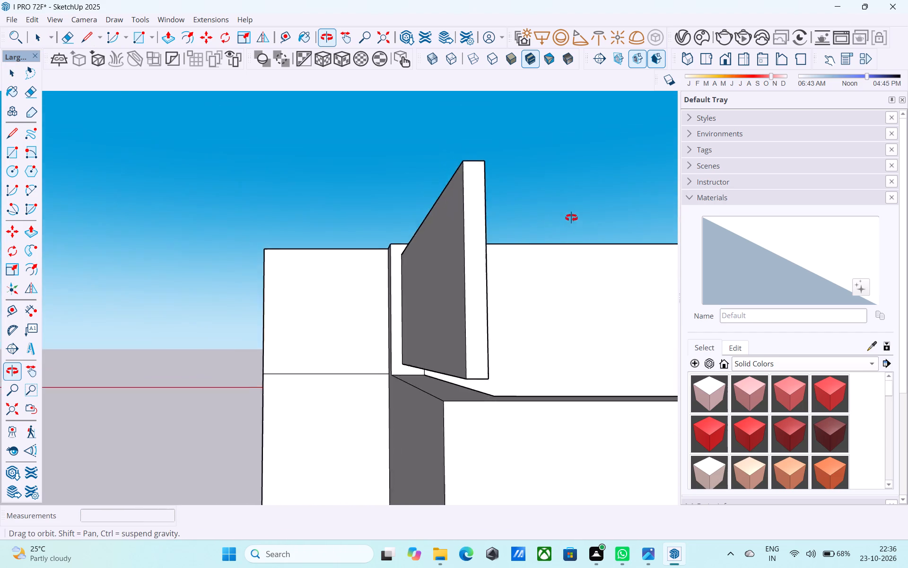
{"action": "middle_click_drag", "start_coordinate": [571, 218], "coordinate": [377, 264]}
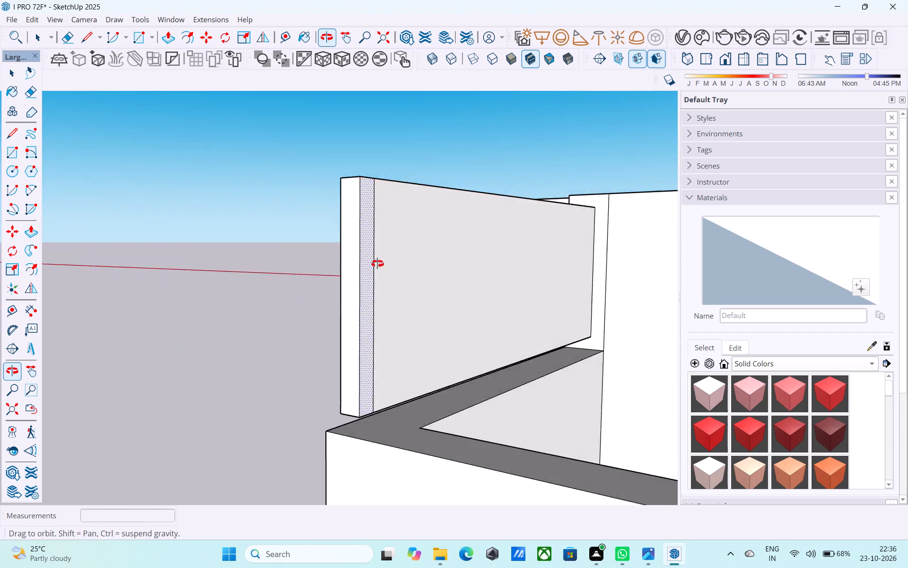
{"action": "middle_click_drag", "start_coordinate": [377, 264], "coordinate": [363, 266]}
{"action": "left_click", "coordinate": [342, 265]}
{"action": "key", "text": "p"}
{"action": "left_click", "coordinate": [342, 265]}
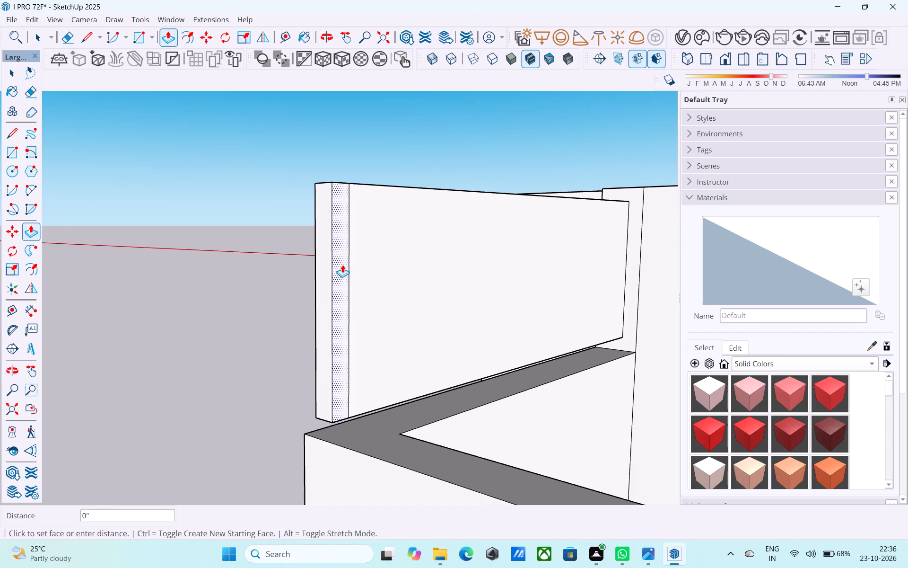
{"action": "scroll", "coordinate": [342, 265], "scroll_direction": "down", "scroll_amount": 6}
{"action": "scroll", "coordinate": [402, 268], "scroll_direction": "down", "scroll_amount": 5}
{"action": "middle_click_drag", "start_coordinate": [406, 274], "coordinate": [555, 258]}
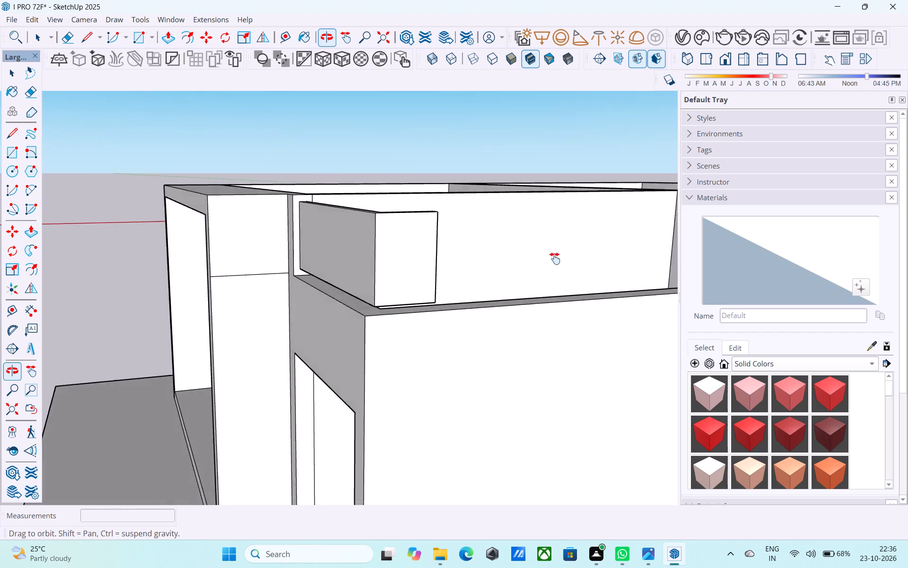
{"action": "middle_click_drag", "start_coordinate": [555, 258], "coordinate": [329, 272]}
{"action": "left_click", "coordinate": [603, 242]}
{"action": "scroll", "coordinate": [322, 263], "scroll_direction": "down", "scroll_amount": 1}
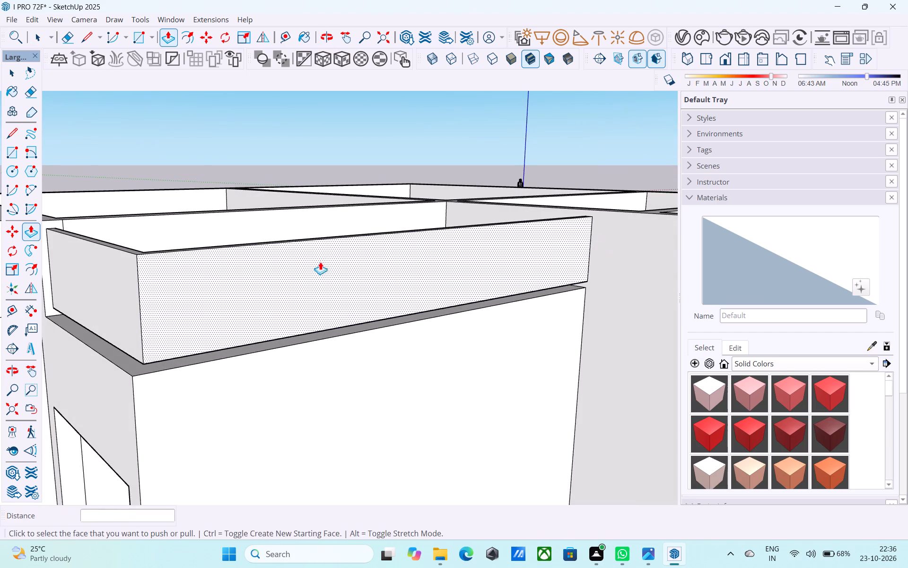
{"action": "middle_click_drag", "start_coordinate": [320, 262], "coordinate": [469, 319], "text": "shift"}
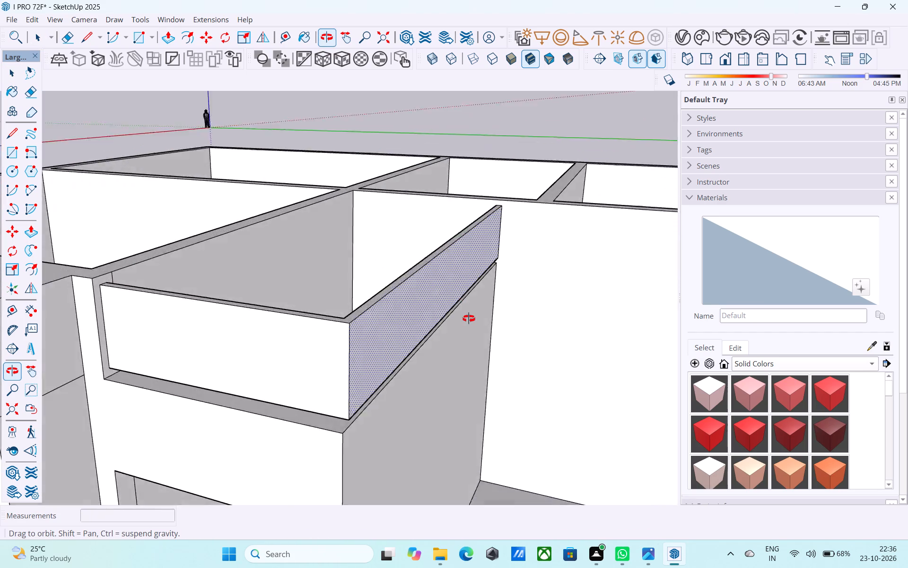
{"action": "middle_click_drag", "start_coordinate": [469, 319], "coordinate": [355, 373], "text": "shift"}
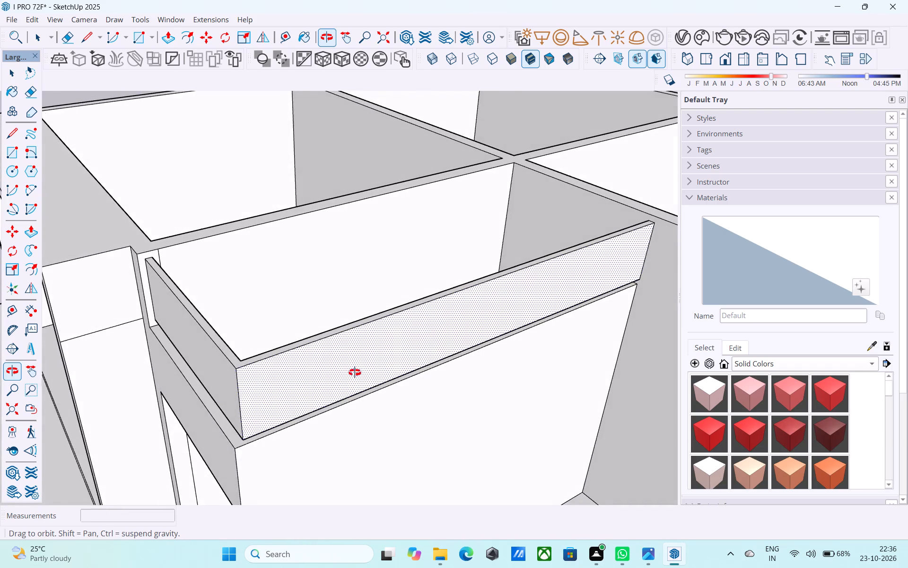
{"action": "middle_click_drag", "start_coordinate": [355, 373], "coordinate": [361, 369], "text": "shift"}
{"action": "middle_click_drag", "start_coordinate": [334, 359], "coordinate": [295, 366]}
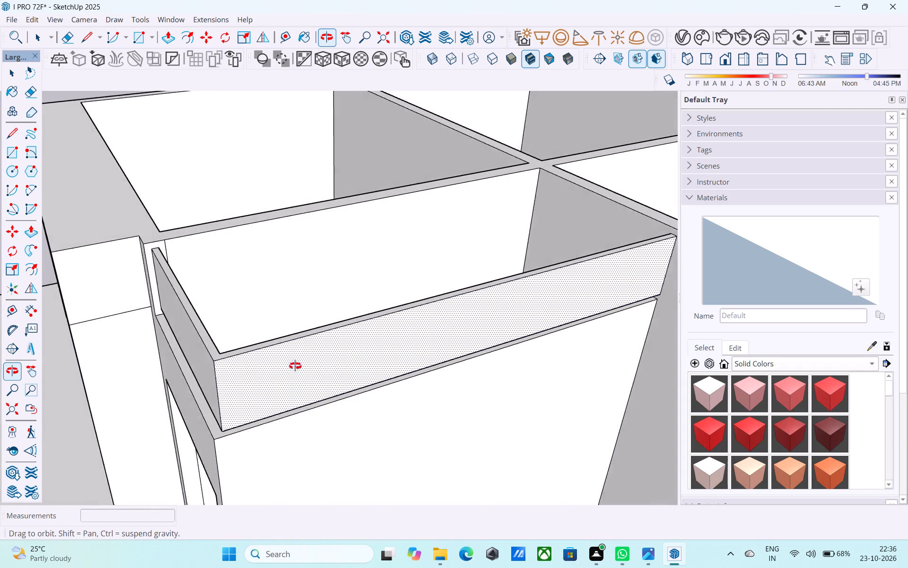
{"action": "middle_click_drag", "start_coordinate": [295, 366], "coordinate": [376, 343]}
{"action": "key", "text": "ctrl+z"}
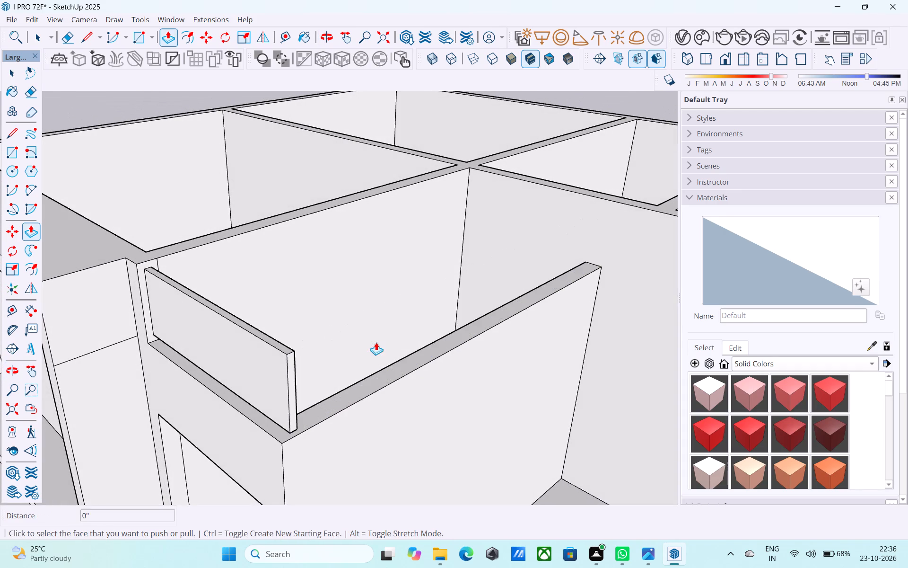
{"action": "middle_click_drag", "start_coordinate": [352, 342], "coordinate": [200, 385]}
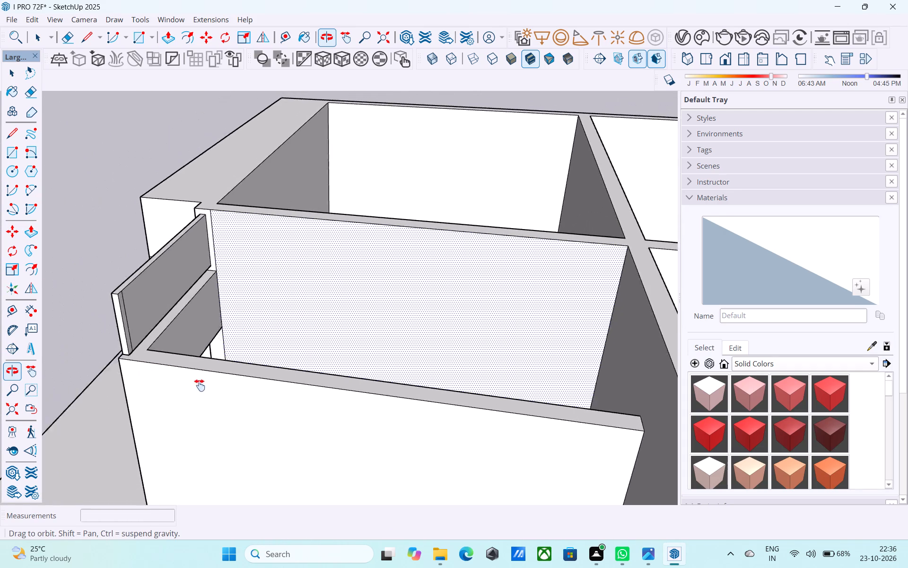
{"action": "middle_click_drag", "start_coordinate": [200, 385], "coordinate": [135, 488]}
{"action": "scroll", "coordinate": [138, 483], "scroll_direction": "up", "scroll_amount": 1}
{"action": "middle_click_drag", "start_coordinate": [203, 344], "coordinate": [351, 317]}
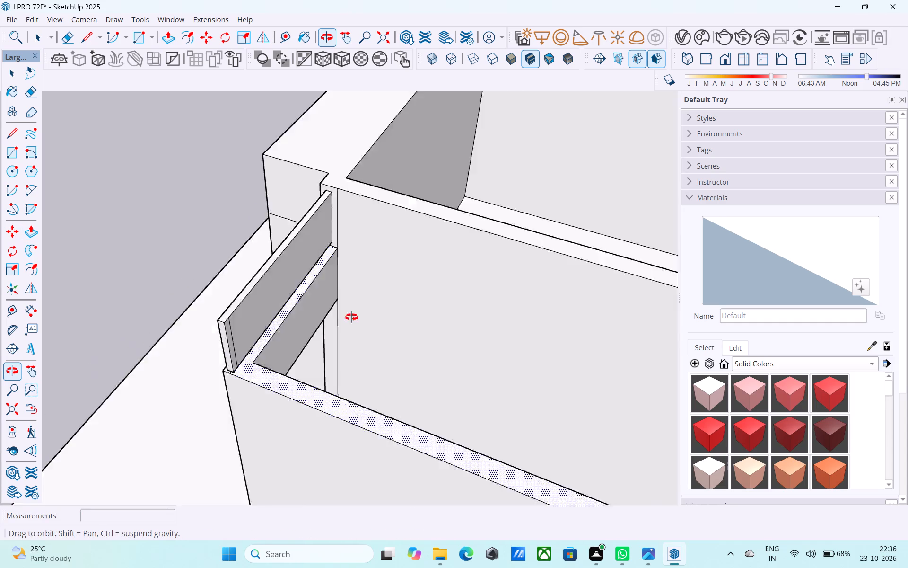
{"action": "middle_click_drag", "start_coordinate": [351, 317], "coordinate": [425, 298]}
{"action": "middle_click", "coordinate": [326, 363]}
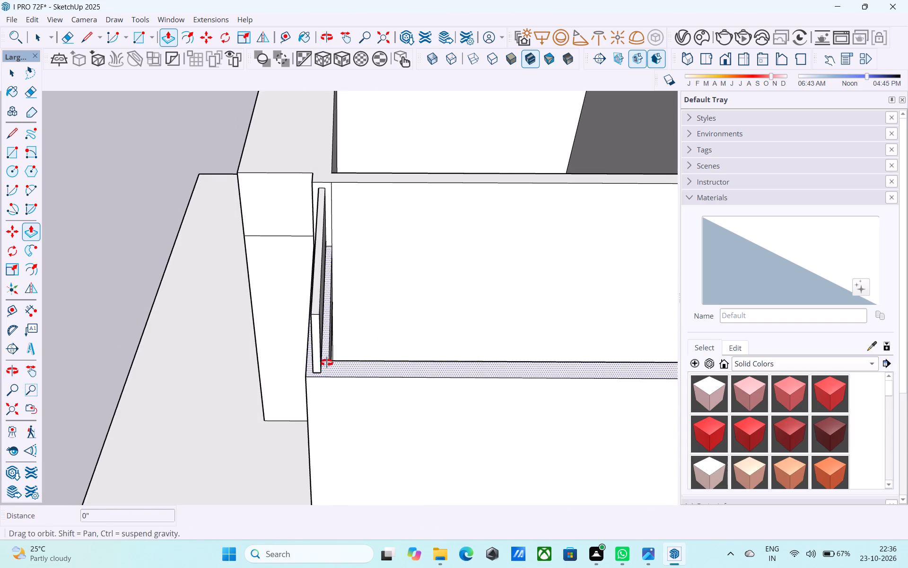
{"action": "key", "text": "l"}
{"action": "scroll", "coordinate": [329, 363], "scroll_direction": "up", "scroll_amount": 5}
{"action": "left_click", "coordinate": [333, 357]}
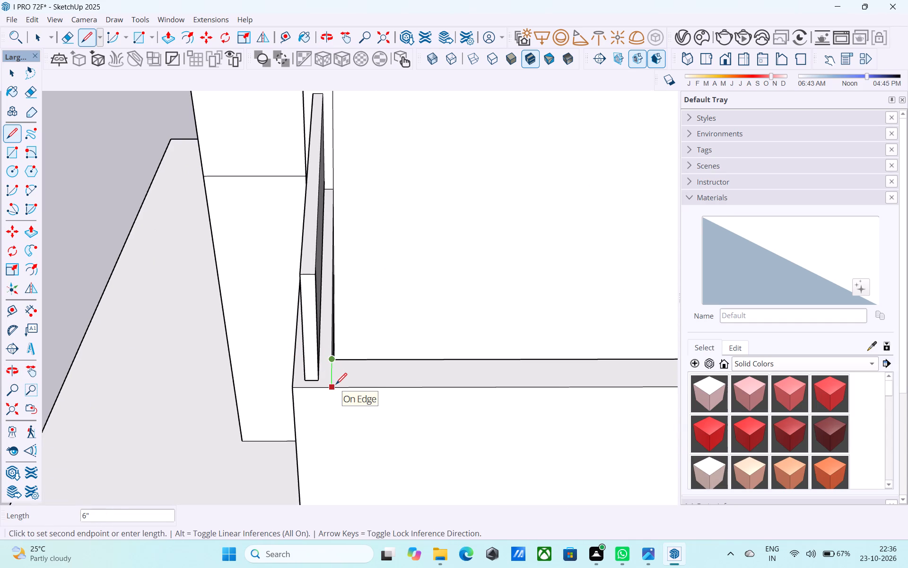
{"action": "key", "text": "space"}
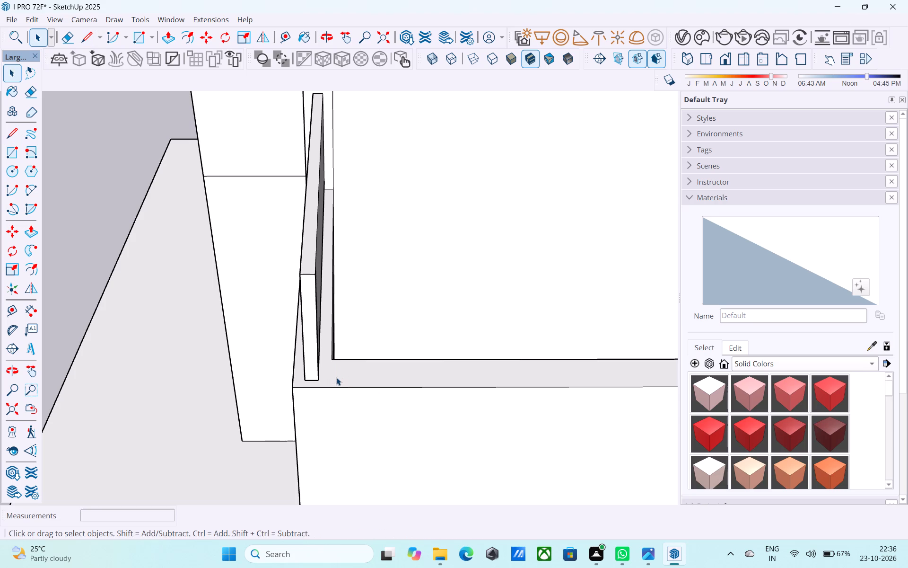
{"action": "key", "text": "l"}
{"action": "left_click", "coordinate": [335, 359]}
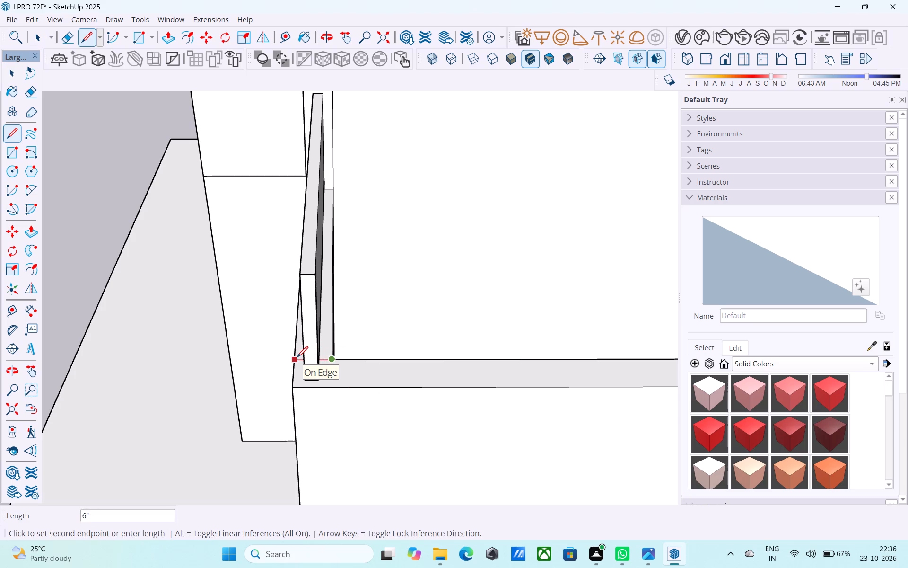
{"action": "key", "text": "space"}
Push/Pull the parapet panel's free end face about 7/16" to align with the outer edge of the porch's side wall.
{"action": "left_click", "coordinate": [306, 351]}
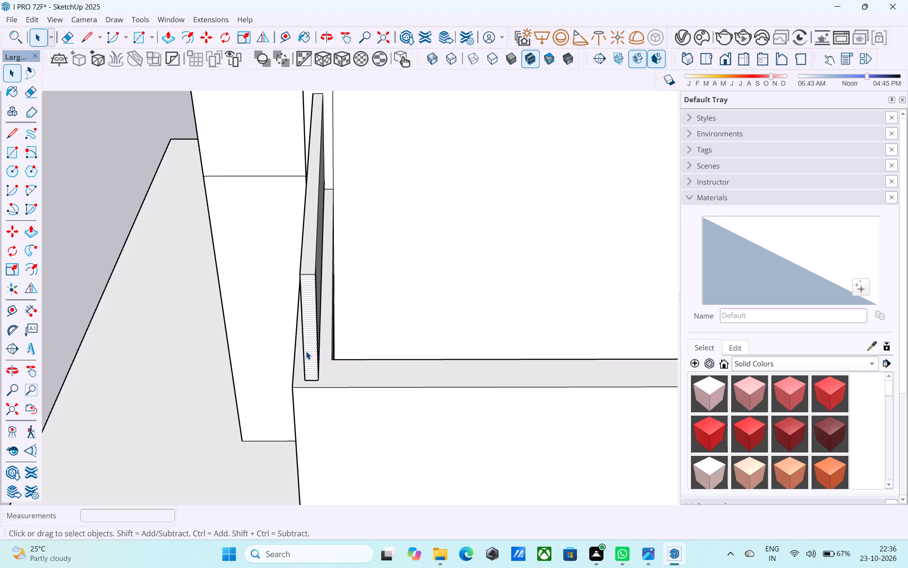
{"action": "key", "text": "p"}
{"action": "left_click", "coordinate": [306, 351]}
{"action": "scroll", "coordinate": [351, 390], "scroll_direction": "up", "scroll_amount": 4}
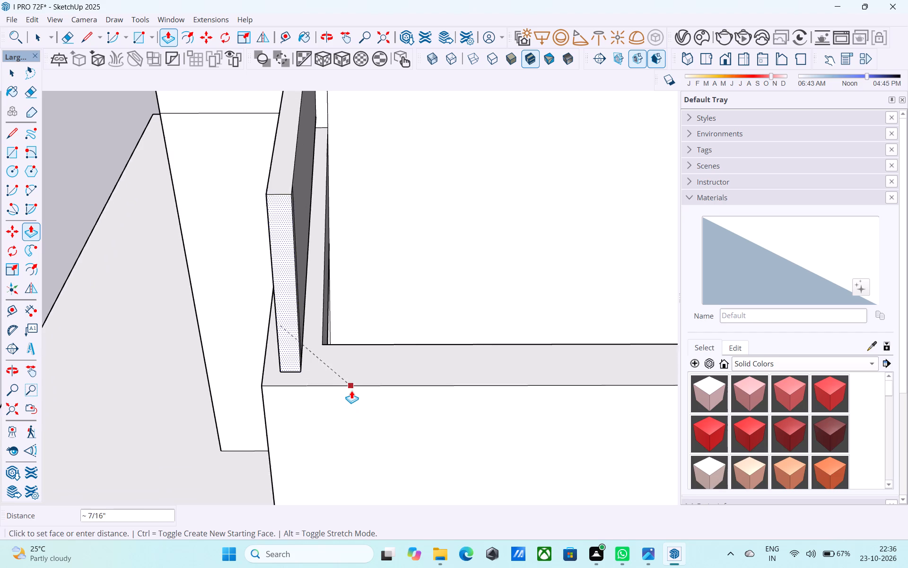
{"action": "left_click", "coordinate": [351, 390]}
Erase the vertical line near the free end of the parapet panel's inner face.
{"action": "middle_click_drag", "start_coordinate": [313, 364], "coordinate": [61, 399]}
{"action": "scroll", "coordinate": [66, 395], "scroll_direction": "up", "scroll_amount": 1}
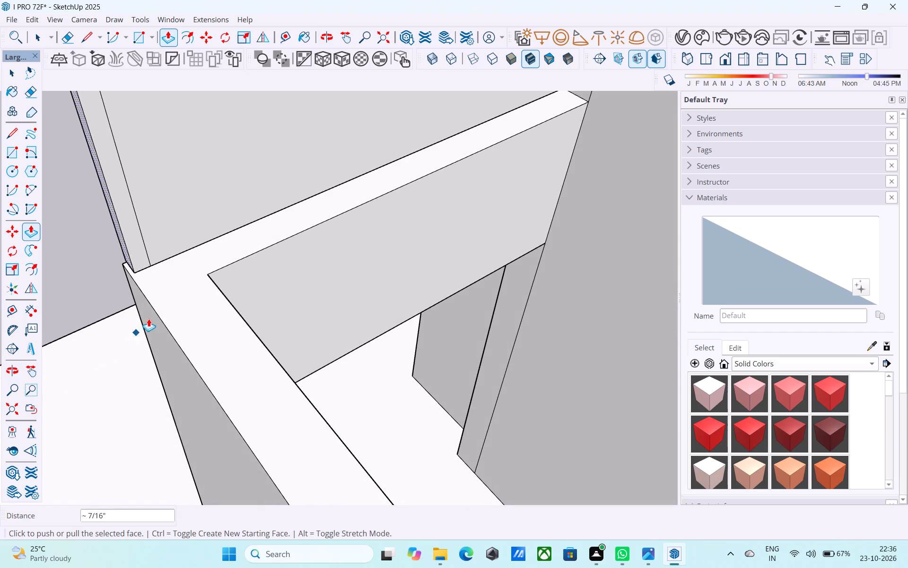
{"action": "middle_click_drag", "start_coordinate": [169, 293], "coordinate": [225, 434], "text": "shift"}
{"action": "key", "text": "e"}
{"action": "left_click_drag", "start_coordinate": [205, 357], "coordinate": [193, 353]}
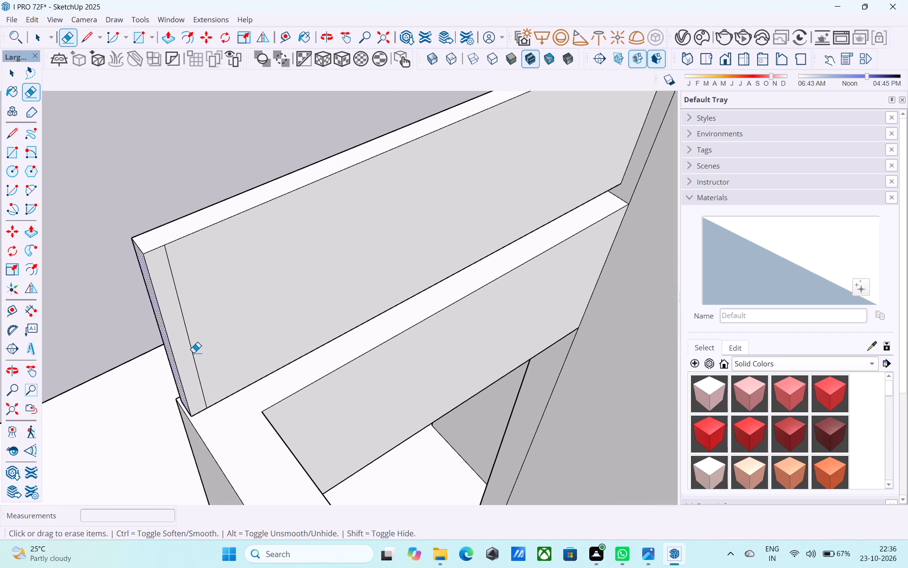
{"action": "left_click_drag", "start_coordinate": [193, 353], "coordinate": [193, 353]}
Copy the inner vertical edge of the parapet panel's free end 6" along the panel.
{"action": "key", "text": "space"}
{"action": "left_click", "coordinate": [168, 343]}
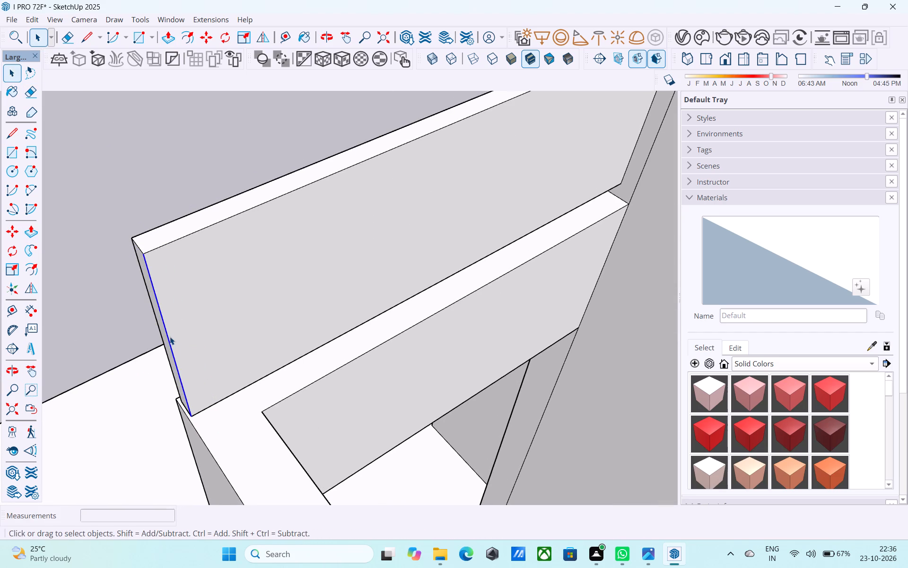
{"action": "key", "text": "m"}
{"action": "left_click", "coordinate": [147, 258]}
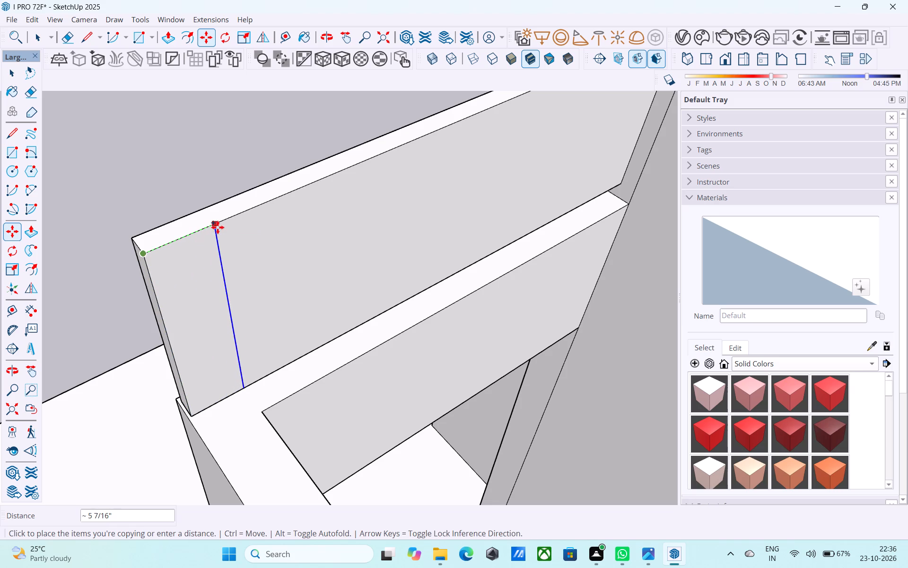
{"action": "type", "text": "6\""}
{"action": "key", "text": "Return"}
Offset the 6" wide end strip on the parapet panel's inner face inward by 2".
{"action": "key", "text": "space"}
{"action": "left_click", "coordinate": [166, 297]}
{"action": "key", "text": "f"}
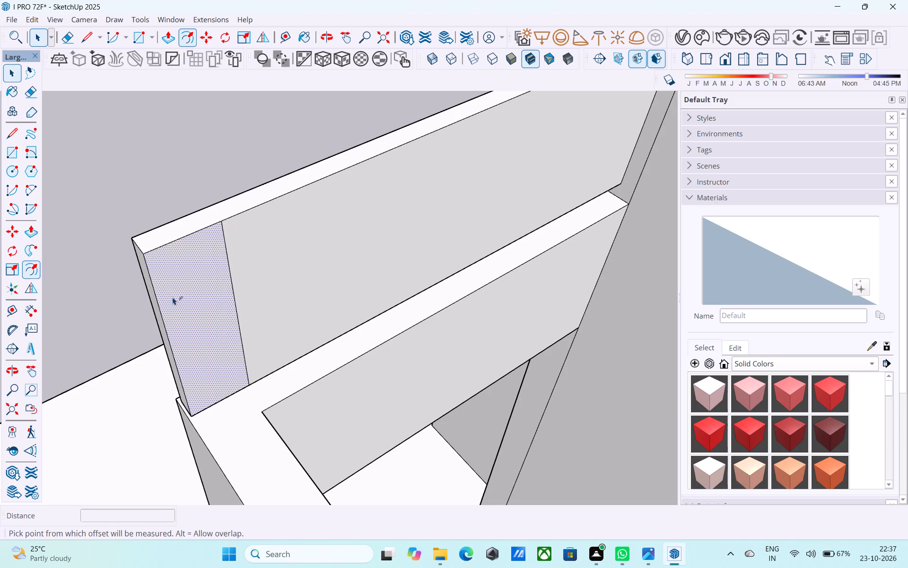
{"action": "left_click", "coordinate": [174, 297]}
{"action": "type", "text": "2\""}
{"action": "key", "text": "Return"}
Push/Pull the inner offset strip along the porch's side wall to the house wall as a side parapet panel.
{"action": "key", "text": "space"}
{"action": "left_click", "coordinate": [192, 297]}
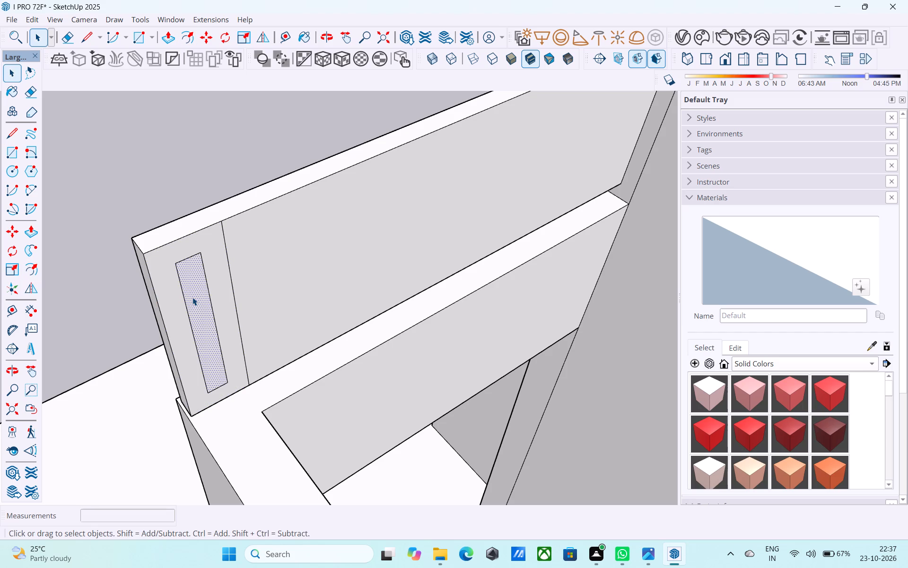
{"action": "key", "text": "p"}
{"action": "left_click", "coordinate": [192, 297]}
{"action": "scroll", "coordinate": [202, 311], "scroll_direction": "down", "scroll_amount": 7}
{"action": "middle_click_drag", "start_coordinate": [205, 317], "coordinate": [518, 301]}
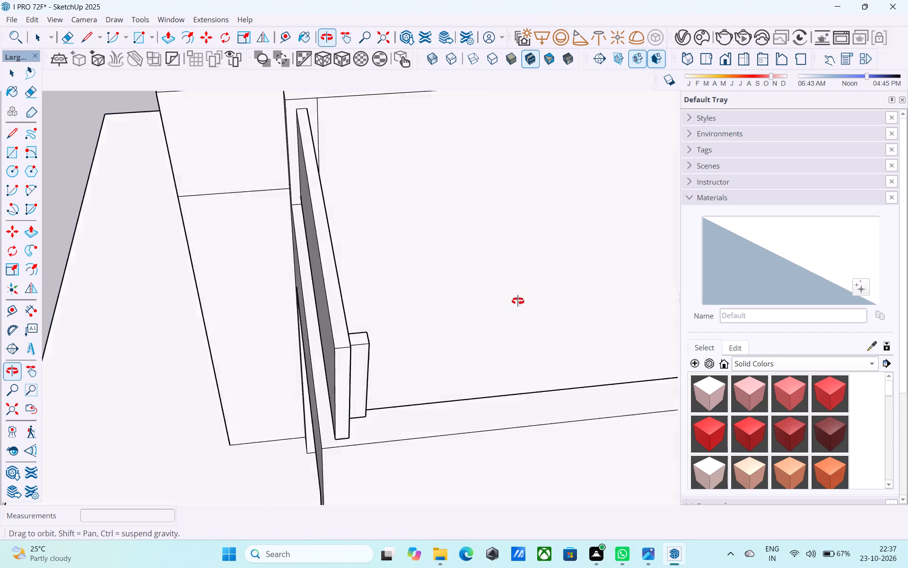
{"action": "middle_click_drag", "start_coordinate": [518, 301], "coordinate": [285, 302]}
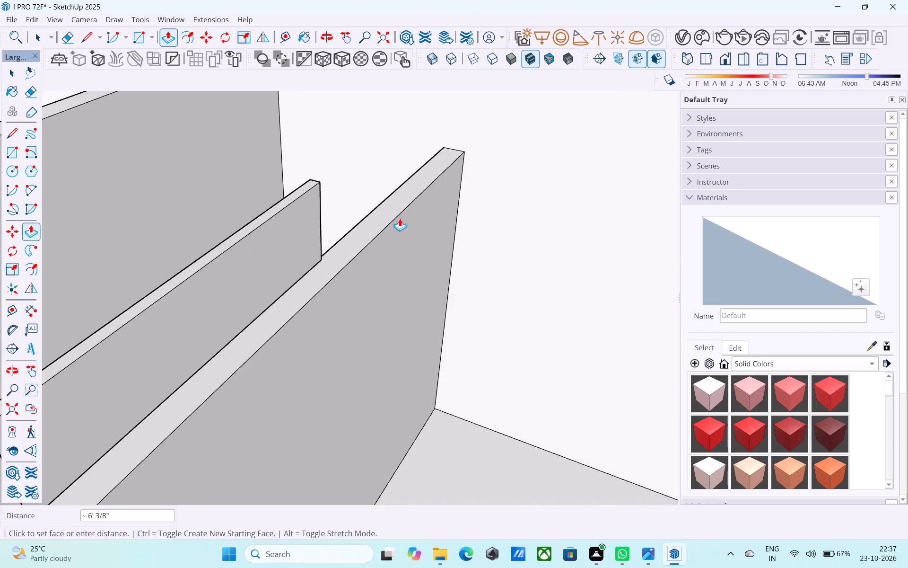
{"action": "left_click", "coordinate": [541, 156]}
Push/Pull the front parapet panel's end face back flush with the side parapet's outer face.
{"action": "scroll", "coordinate": [542, 160], "scroll_direction": "down", "scroll_amount": 9}
{"action": "middle_click_drag", "start_coordinate": [518, 199], "coordinate": [197, 242], "text": "shift"}
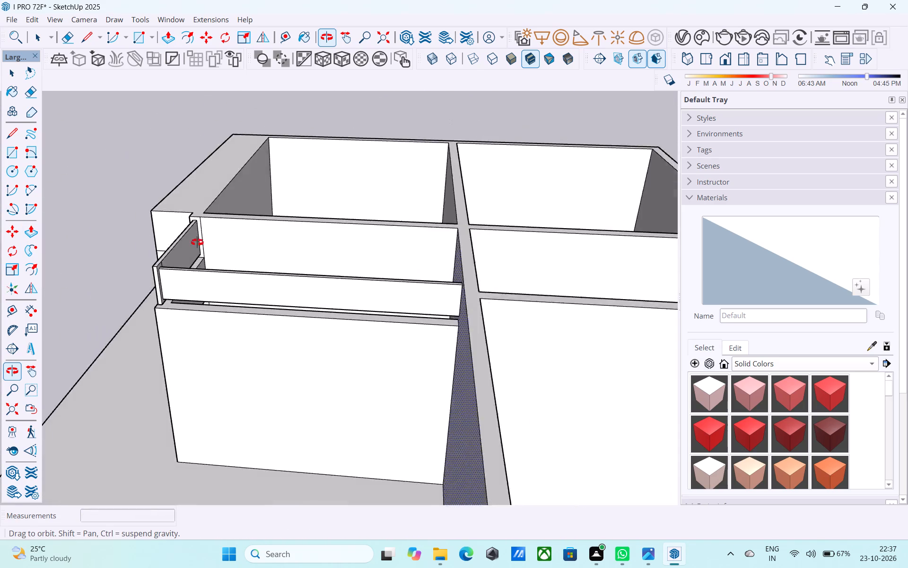
{"action": "middle_click_drag", "start_coordinate": [197, 242], "coordinate": [154, 261], "text": "shift"}
{"action": "scroll", "coordinate": [131, 268], "scroll_direction": "up", "scroll_amount": 11}
{"action": "middle_click_drag", "start_coordinate": [131, 269], "coordinate": [301, 232]}
{"action": "scroll", "coordinate": [308, 260], "scroll_direction": "up", "scroll_amount": 1}
{"action": "left_click", "coordinate": [271, 255]}
{"action": "left_click", "coordinate": [295, 246]}
Push/Pull the front parapet panel's top face down 2" to the level of the side parapet's top.
{"action": "middle_click_drag", "start_coordinate": [285, 246], "coordinate": [272, 289], "text": "shift"}
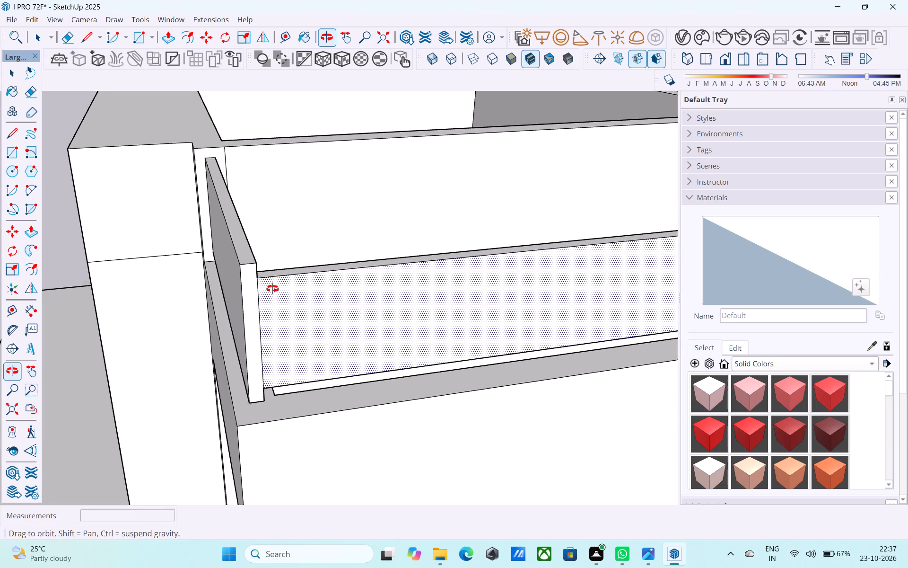
{"action": "middle_click_drag", "start_coordinate": [272, 289], "coordinate": [165, 293], "text": "shift"}
{"action": "scroll", "coordinate": [186, 244], "scroll_direction": "up", "scroll_amount": 3}
{"action": "left_click", "coordinate": [183, 234]}
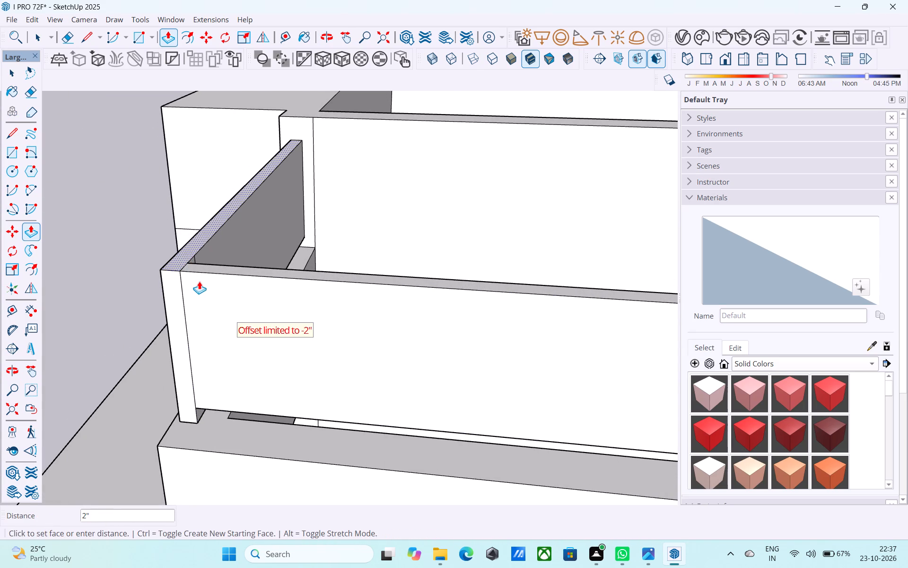
{"action": "left_click", "coordinate": [199, 281]}
Push/Pull the front parapet panel's bottom face up 2" to the level of the side parapet's underside.
{"action": "middle_click_drag", "start_coordinate": [204, 277], "coordinate": [415, 213]}
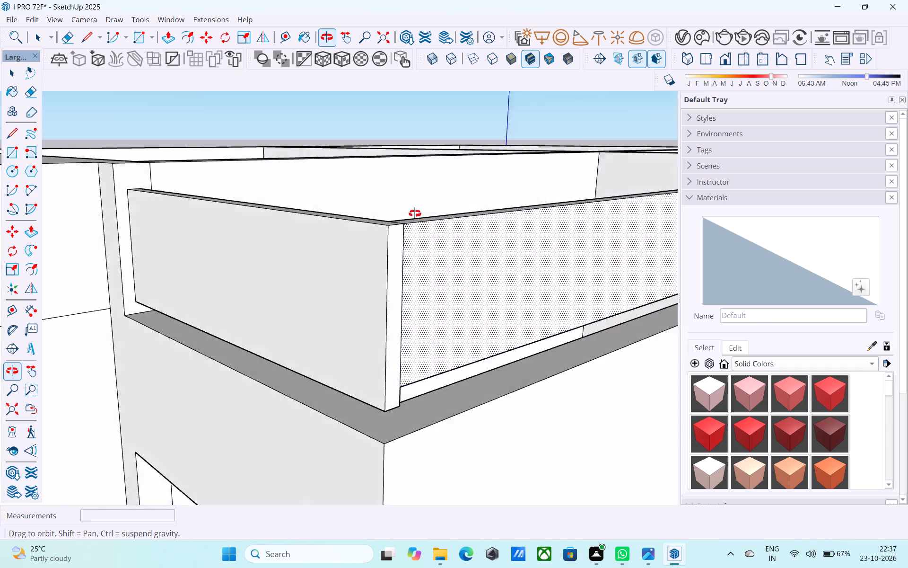
{"action": "middle_click_drag", "start_coordinate": [415, 213], "coordinate": [328, 142]}
{"action": "scroll", "coordinate": [288, 299], "scroll_direction": "up", "scroll_amount": 6}
{"action": "middle_click_drag", "start_coordinate": [262, 351], "coordinate": [253, 319]}
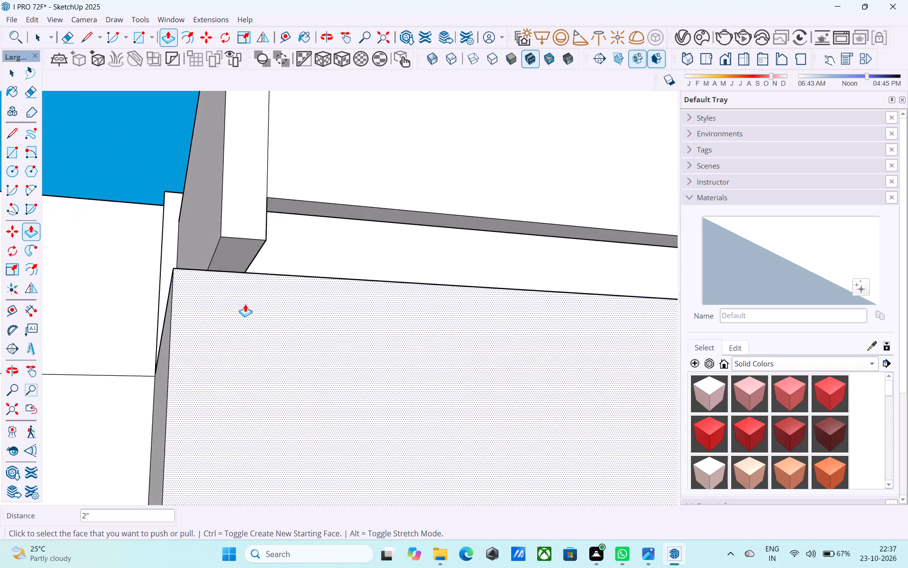
{"action": "left_click", "coordinate": [233, 255]}
{"action": "left_click", "coordinate": [289, 200]}
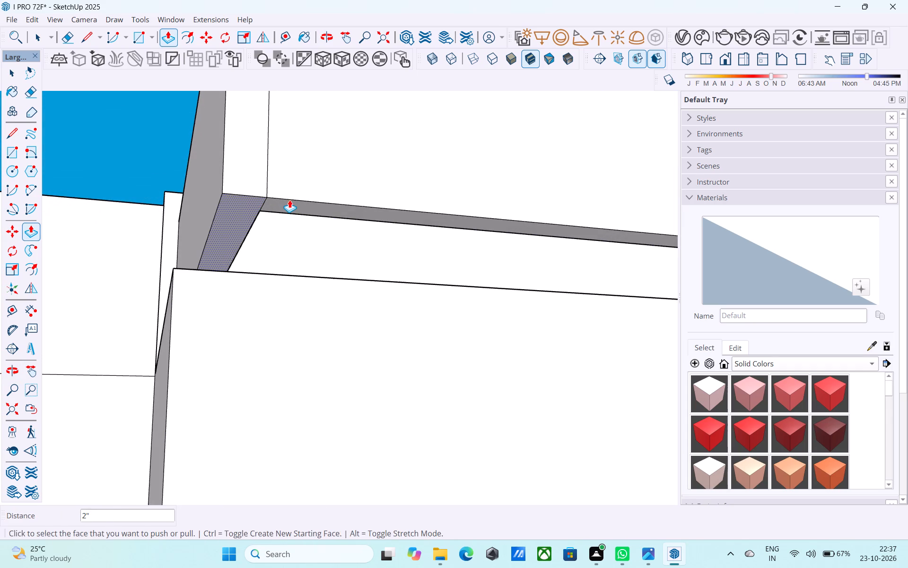
Save the model.
{"action": "scroll", "coordinate": [245, 150], "scroll_direction": "down", "scroll_amount": 5}
{"action": "middle_click_drag", "start_coordinate": [242, 150], "coordinate": [376, 321]}
{"action": "scroll", "coordinate": [306, 302], "scroll_direction": "down", "scroll_amount": 18}
{"action": "middle_click_drag", "start_coordinate": [225, 303], "coordinate": [399, 263], "text": "shift"}
{"action": "scroll", "coordinate": [390, 256], "scroll_direction": "down", "scroll_amount": 5}
{"action": "middle_click_drag", "start_coordinate": [386, 259], "coordinate": [311, 277]}
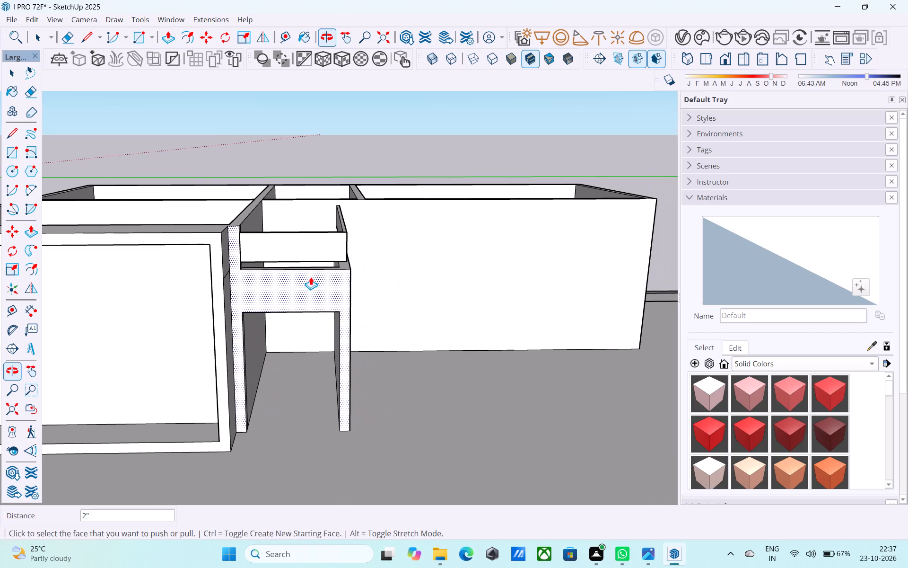
{"action": "key", "text": "ctrl+s"}
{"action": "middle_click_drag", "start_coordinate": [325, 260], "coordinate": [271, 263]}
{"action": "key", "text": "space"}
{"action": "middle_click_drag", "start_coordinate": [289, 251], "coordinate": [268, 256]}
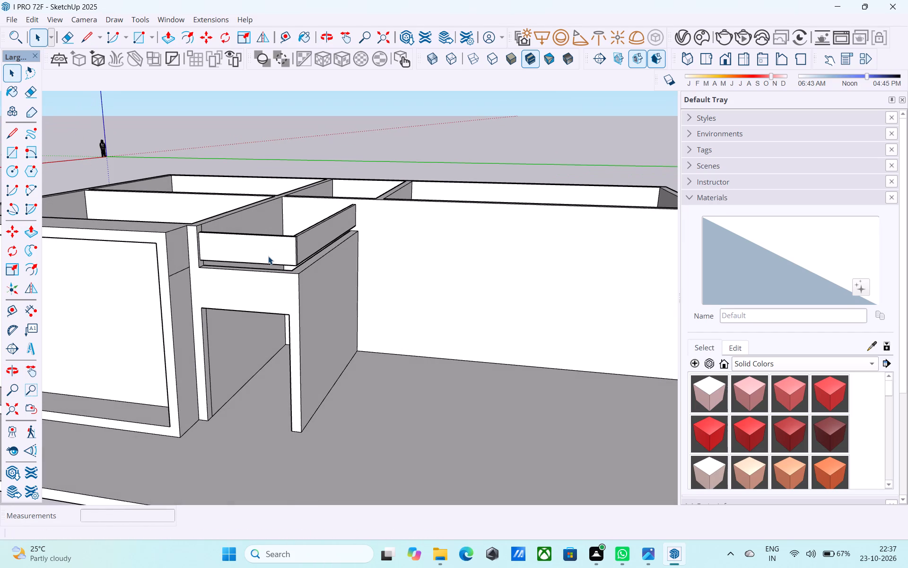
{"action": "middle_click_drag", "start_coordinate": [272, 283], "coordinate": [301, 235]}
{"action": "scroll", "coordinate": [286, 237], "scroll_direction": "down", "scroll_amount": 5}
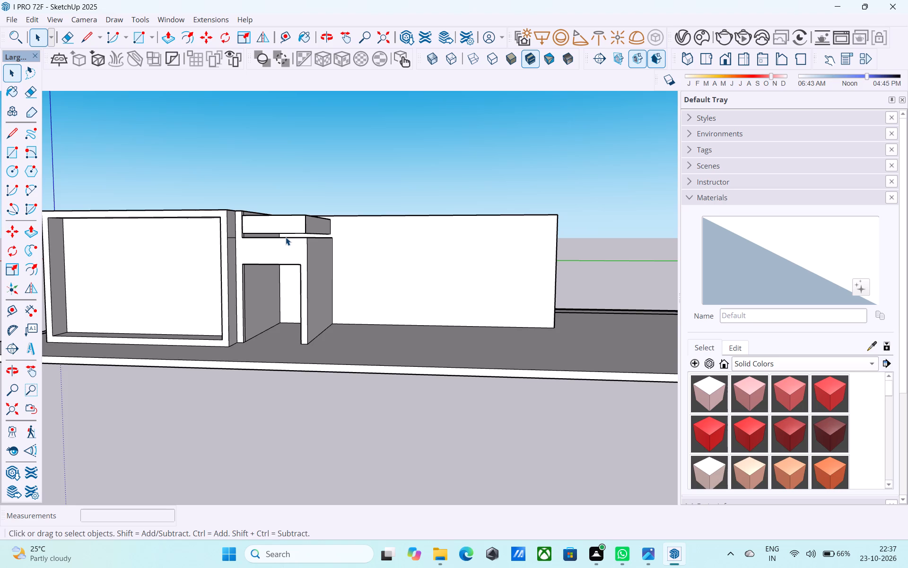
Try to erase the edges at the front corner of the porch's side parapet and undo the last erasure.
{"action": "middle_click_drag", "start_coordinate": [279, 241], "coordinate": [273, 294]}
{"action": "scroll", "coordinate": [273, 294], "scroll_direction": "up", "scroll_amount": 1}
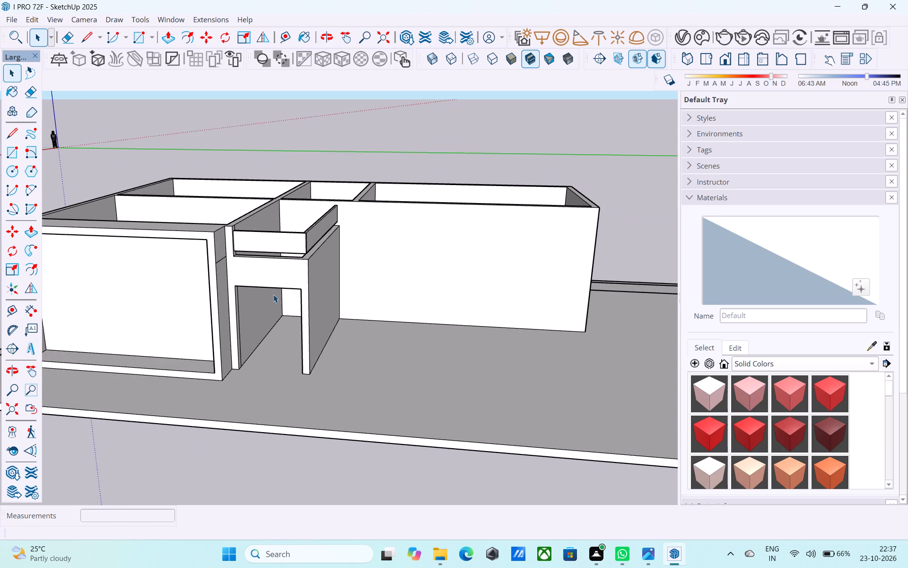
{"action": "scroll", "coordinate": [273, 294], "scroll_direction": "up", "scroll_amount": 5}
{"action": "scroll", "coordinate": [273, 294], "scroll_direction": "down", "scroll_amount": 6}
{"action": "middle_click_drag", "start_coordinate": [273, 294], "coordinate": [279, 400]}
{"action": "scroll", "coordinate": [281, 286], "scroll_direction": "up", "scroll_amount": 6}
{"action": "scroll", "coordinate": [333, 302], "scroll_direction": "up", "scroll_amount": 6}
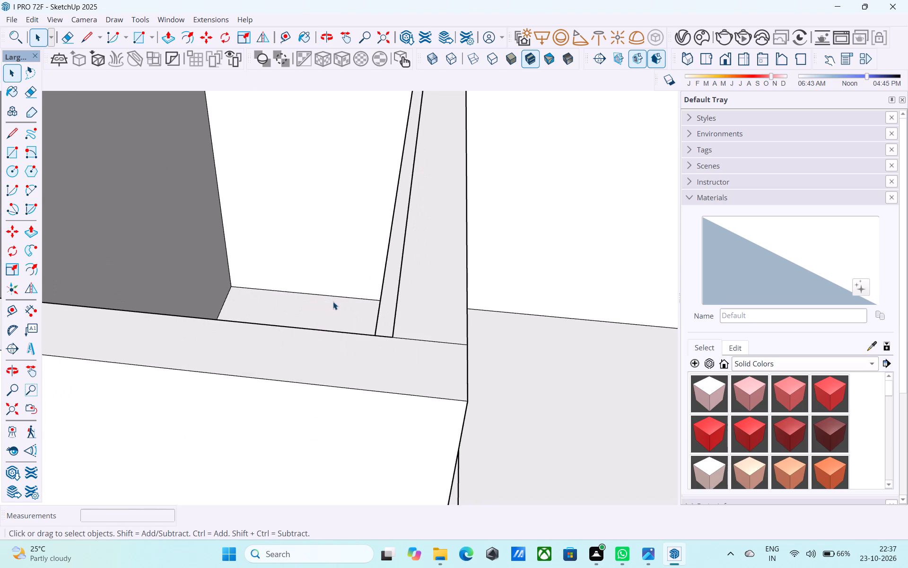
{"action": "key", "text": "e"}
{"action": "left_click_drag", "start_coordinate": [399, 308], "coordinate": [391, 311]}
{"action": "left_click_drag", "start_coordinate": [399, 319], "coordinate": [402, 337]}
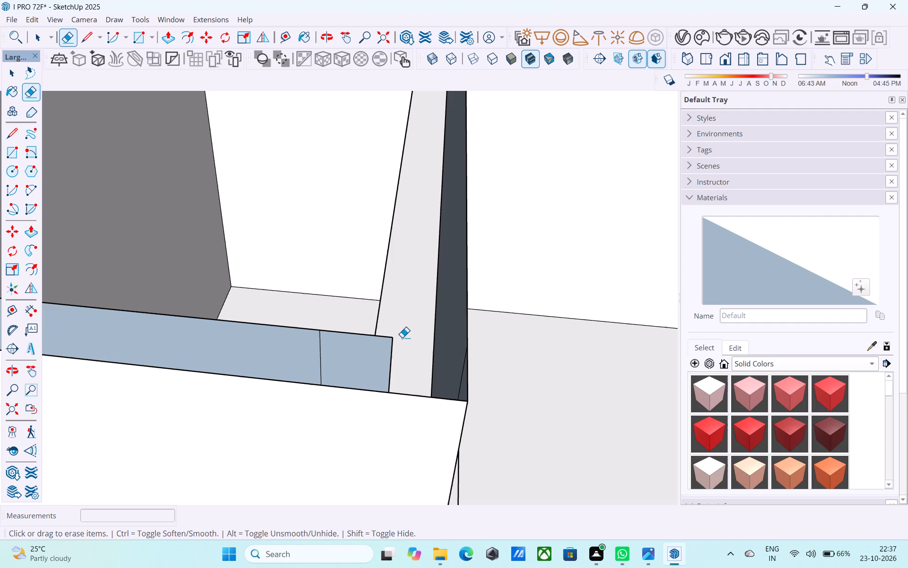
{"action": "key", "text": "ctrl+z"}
Redraw the inner face of the porch's side parapet as an 11' 8" by 1' 4" rectangle.
{"action": "middle_click_drag", "start_coordinate": [381, 331], "coordinate": [306, 314]}
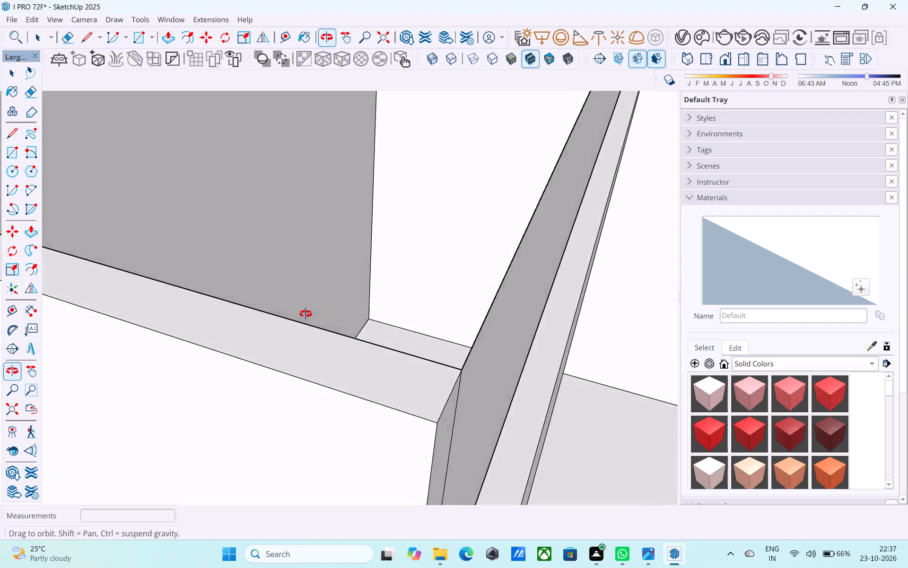
{"action": "middle_click_drag", "start_coordinate": [306, 314], "coordinate": [390, 228]}
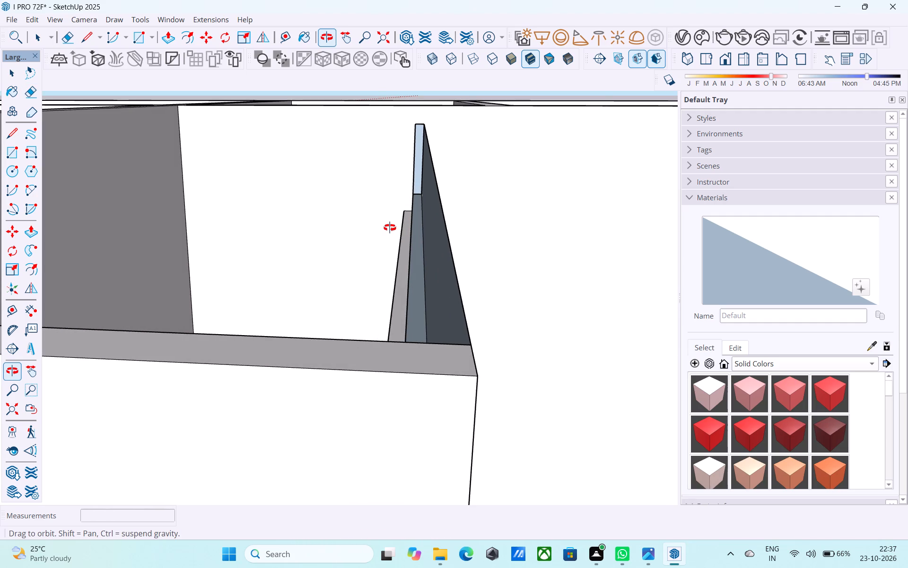
{"action": "middle_click_drag", "start_coordinate": [390, 228], "coordinate": [629, 266]}
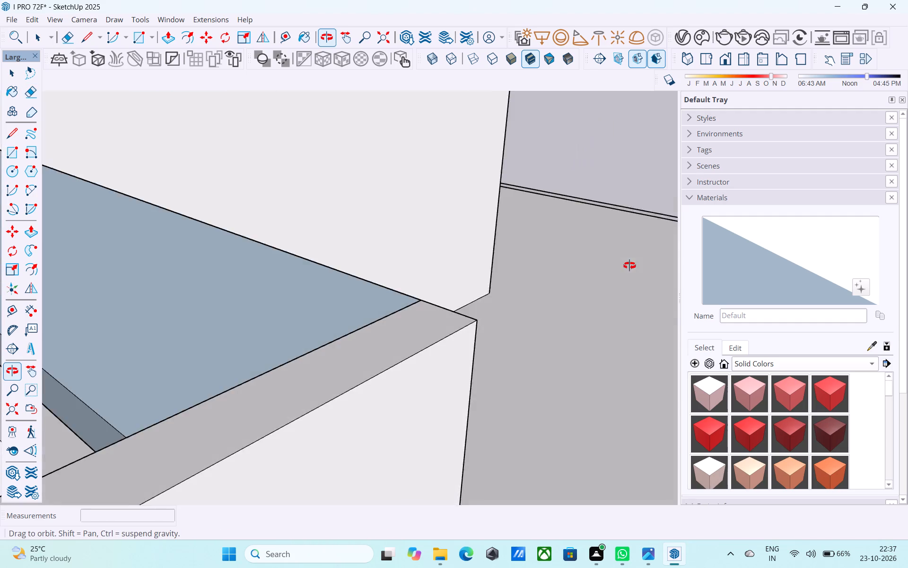
{"action": "middle_click_drag", "start_coordinate": [629, 266], "coordinate": [629, 266]}
{"action": "middle_click_drag", "start_coordinate": [377, 285], "coordinate": [680, 282]}
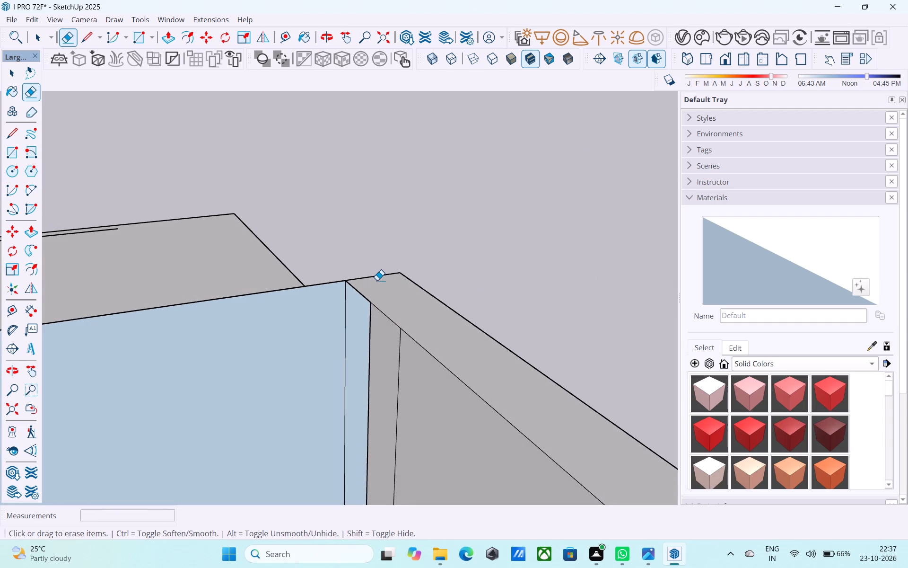
{"action": "key", "text": "r"}
{"action": "left_click", "coordinate": [367, 302]}
{"action": "scroll", "coordinate": [369, 292], "scroll_direction": "down", "scroll_amount": 6}
{"action": "middle_click_drag", "start_coordinate": [273, 296], "coordinate": [511, 368]}
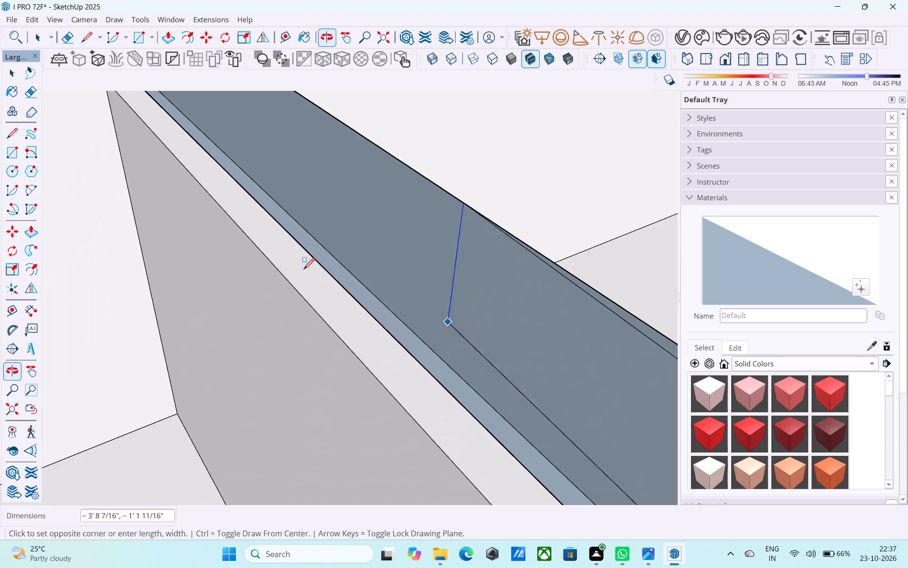
{"action": "middle_click_drag", "start_coordinate": [229, 203], "coordinate": [316, 400]}
{"action": "scroll", "coordinate": [215, 275], "scroll_direction": "up", "scroll_amount": 1}
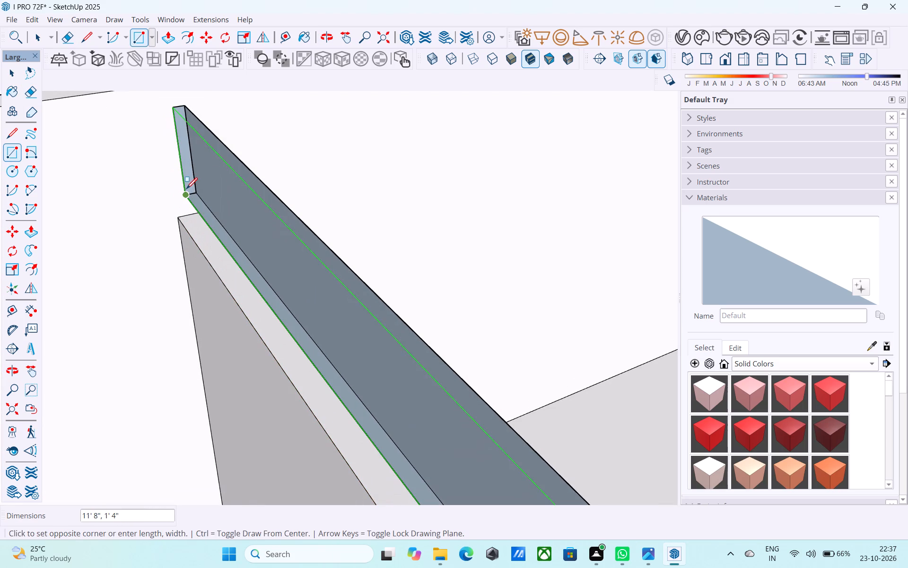
{"action": "left_click", "coordinate": [187, 190]}
Erase the seam edge where the tops of the front and side parapets meet at the porch corner.
{"action": "scroll", "coordinate": [210, 201], "scroll_direction": "down", "scroll_amount": 6}
{"action": "middle_click_drag", "start_coordinate": [247, 226], "coordinate": [149, 177]}
{"action": "scroll", "coordinate": [149, 175], "scroll_direction": "down", "scroll_amount": 5}
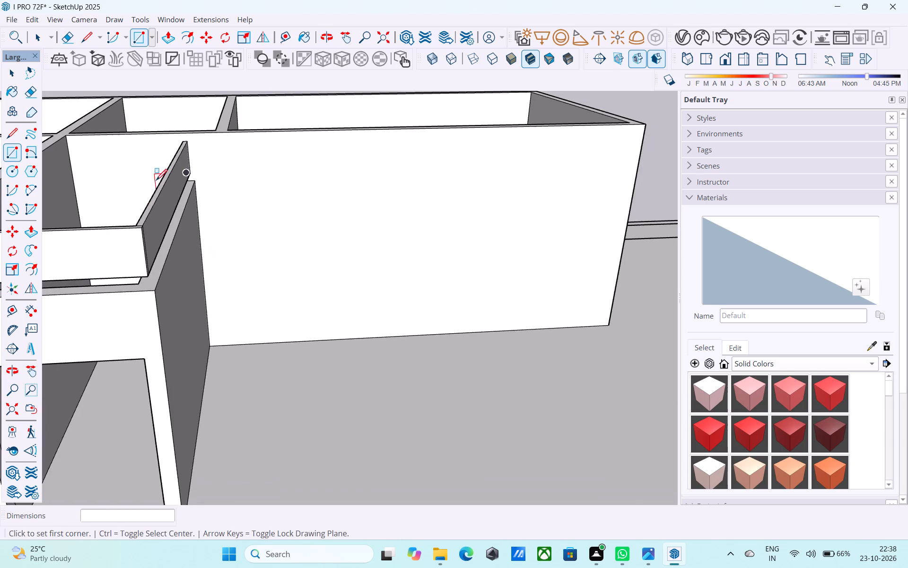
{"action": "middle_click_drag", "start_coordinate": [148, 195], "coordinate": [218, 238]}
{"action": "scroll", "coordinate": [241, 303], "scroll_direction": "up", "scroll_amount": 5}
{"action": "key", "text": "e"}
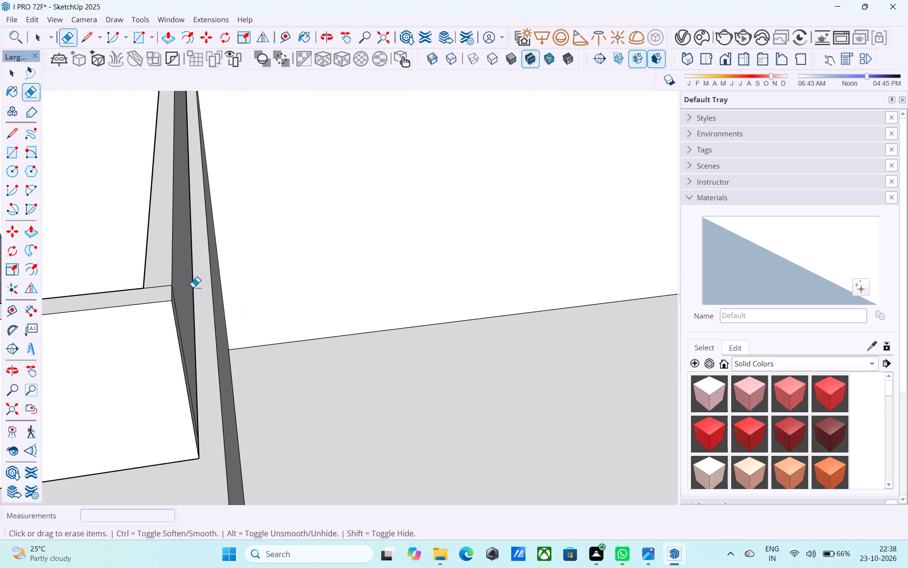
{"action": "left_click_drag", "start_coordinate": [163, 289], "coordinate": [161, 283]}
{"action": "scroll", "coordinate": [281, 261], "scroll_direction": "down", "scroll_amount": 12}
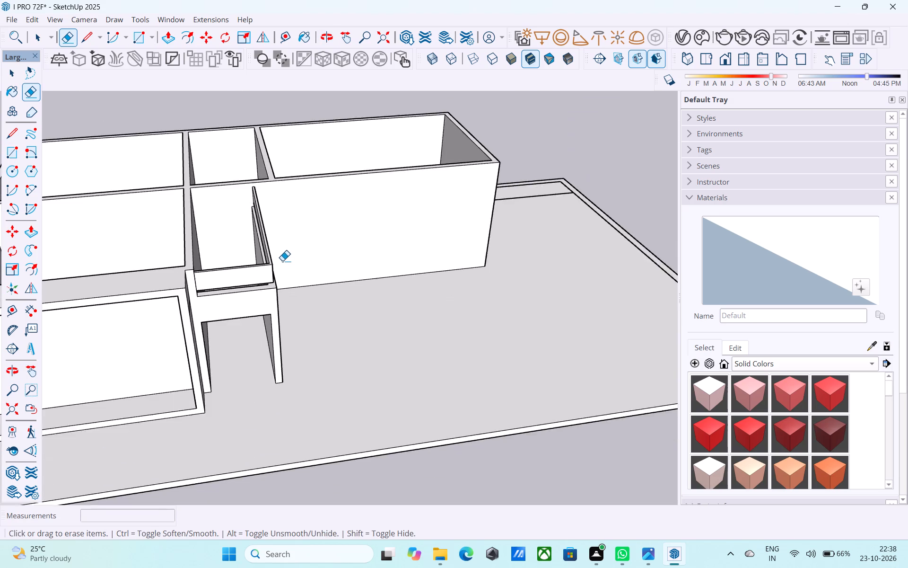
Push/Pull the L-shaped top face of the porch parapet up level with the adjoining house wall's top.
{"action": "middle_click_drag", "start_coordinate": [282, 261], "coordinate": [181, 267]}
{"action": "scroll", "coordinate": [176, 258], "scroll_direction": "up", "scroll_amount": 12}
{"action": "key", "text": "space"}
{"action": "middle_click_drag", "start_coordinate": [169, 240], "coordinate": [105, 292]}
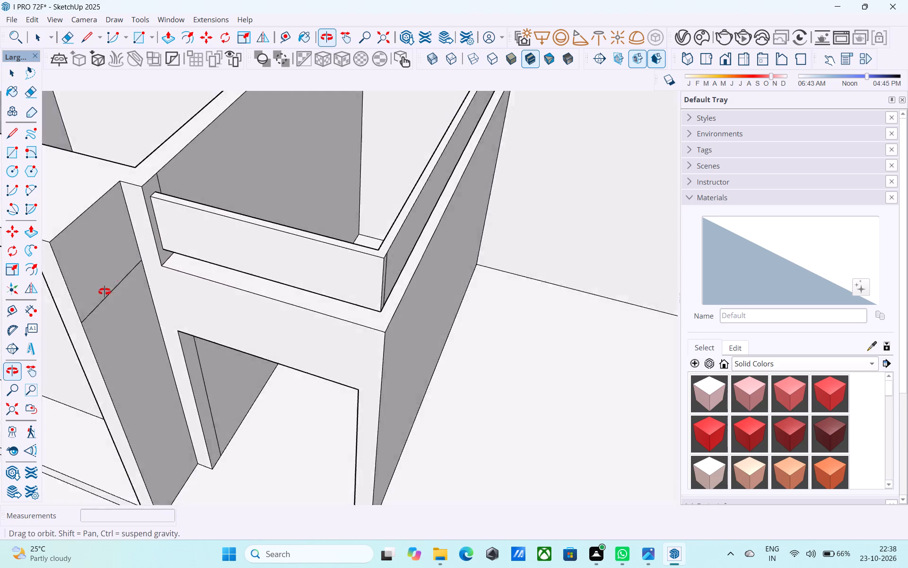
{"action": "middle_click_drag", "start_coordinate": [105, 292], "coordinate": [96, 306]}
{"action": "scroll", "coordinate": [203, 226], "scroll_direction": "up", "scroll_amount": 5}
{"action": "left_click", "coordinate": [186, 186]}
{"action": "key", "text": "p"}
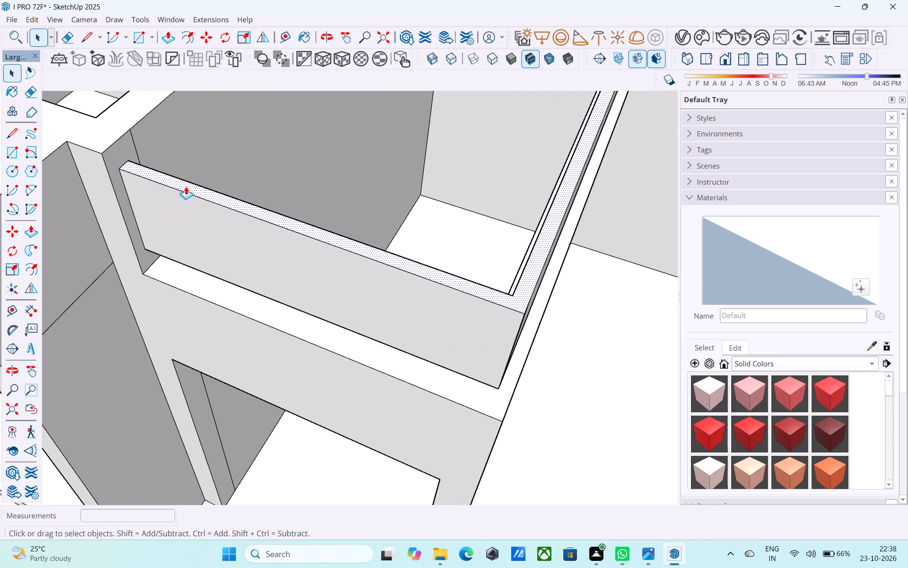
{"action": "left_click", "coordinate": [186, 186]}
{"action": "left_click", "coordinate": [113, 159]}
{"action": "key", "text": "space"}
Save the model.
{"action": "scroll", "coordinate": [112, 161], "scroll_direction": "down", "scroll_amount": 9}
{"action": "middle_click_drag", "start_coordinate": [112, 175], "coordinate": [144, 226]}
{"action": "key", "text": "ctrl+s"}
{"action": "key", "text": "space"}
Erase the leftover line across the projecting front frame's side face beside the porch.
{"action": "scroll", "coordinate": [157, 226], "scroll_direction": "down", "scroll_amount": 4}
{"action": "middle_click_drag", "start_coordinate": [174, 261], "coordinate": [189, 180]}
{"action": "middle_click_drag", "start_coordinate": [164, 203], "coordinate": [219, 239], "text": "shift"}
{"action": "middle_click_drag", "start_coordinate": [204, 295], "coordinate": [190, 298]}
{"action": "scroll", "coordinate": [192, 298], "scroll_direction": "up", "scroll_amount": 3}
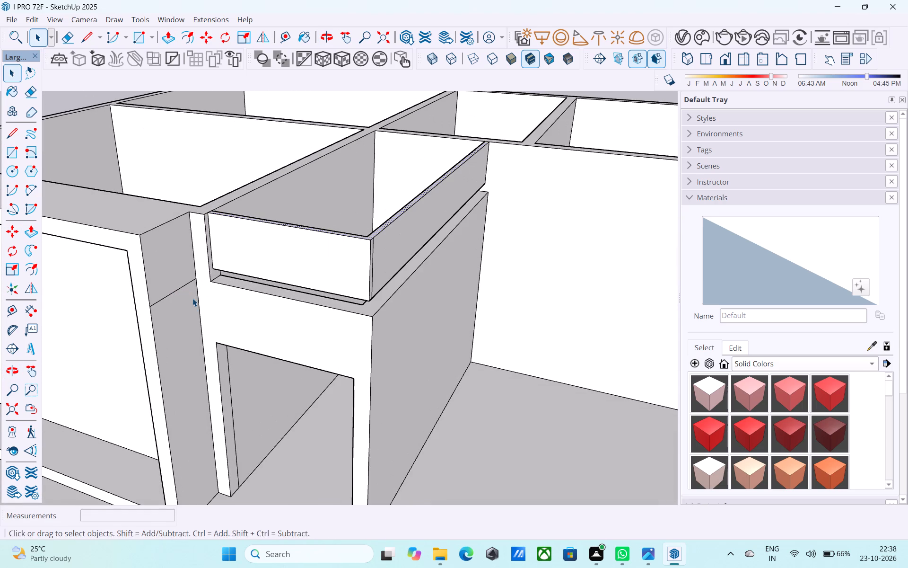
{"action": "key", "text": "e"}
{"action": "left_click_drag", "start_coordinate": [187, 299], "coordinate": [171, 293]}
{"action": "key", "text": "space"}
Save the model.
{"action": "scroll", "coordinate": [175, 290], "scroll_direction": "down", "scroll_amount": 6}
{"action": "key", "text": "ctrl+s"}
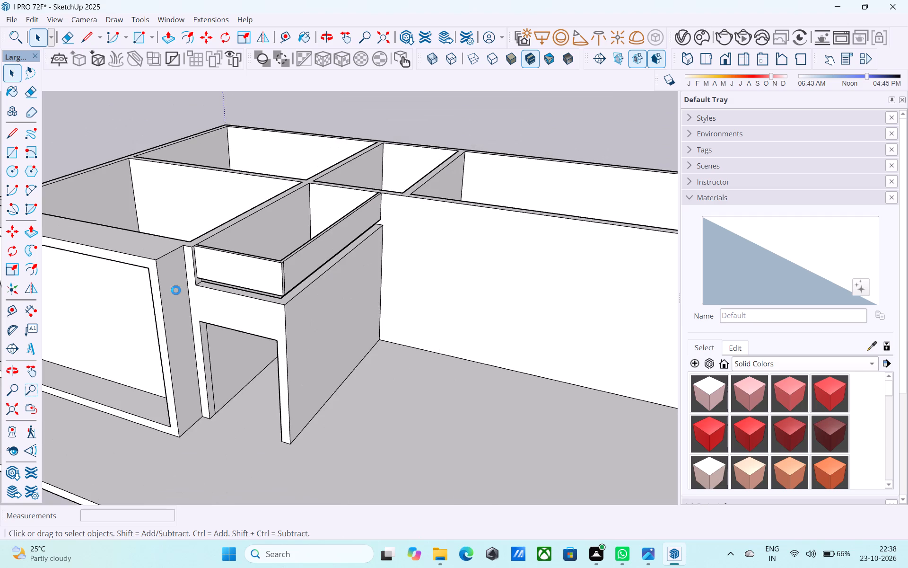
{"action": "key", "text": "space"}
Examine the porch parapet's junction with the adjoining wall and the house's overall front.
{"action": "scroll", "coordinate": [192, 283], "scroll_direction": "down", "scroll_amount": 6}
{"action": "middle_click_drag", "start_coordinate": [195, 287], "coordinate": [229, 254]}
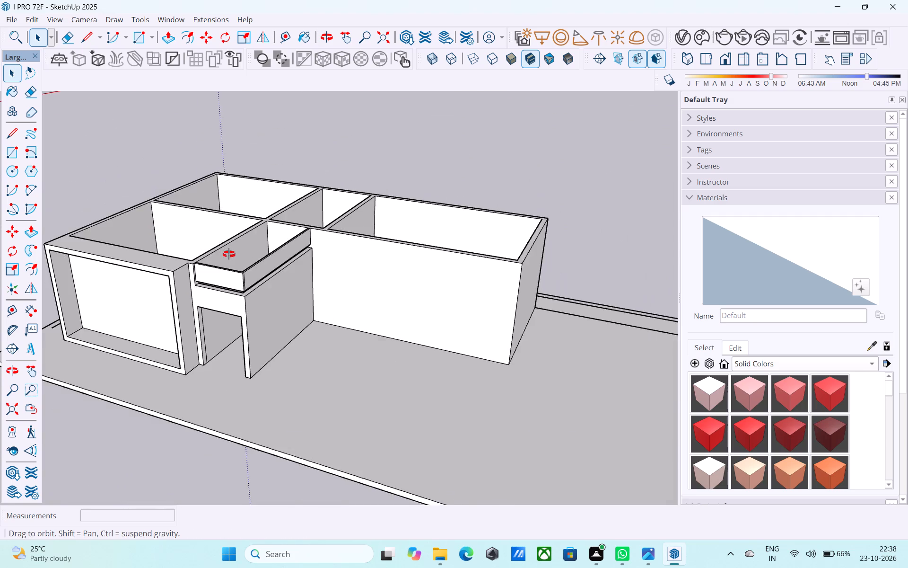
{"action": "scroll", "coordinate": [229, 254], "scroll_direction": "down", "scroll_amount": 1}
{"action": "middle_click_drag", "start_coordinate": [229, 254], "coordinate": [308, 195]}
{"action": "scroll", "coordinate": [256, 266], "scroll_direction": "up", "scroll_amount": 19}
{"action": "scroll", "coordinate": [201, 235], "scroll_direction": "up", "scroll_amount": 5}
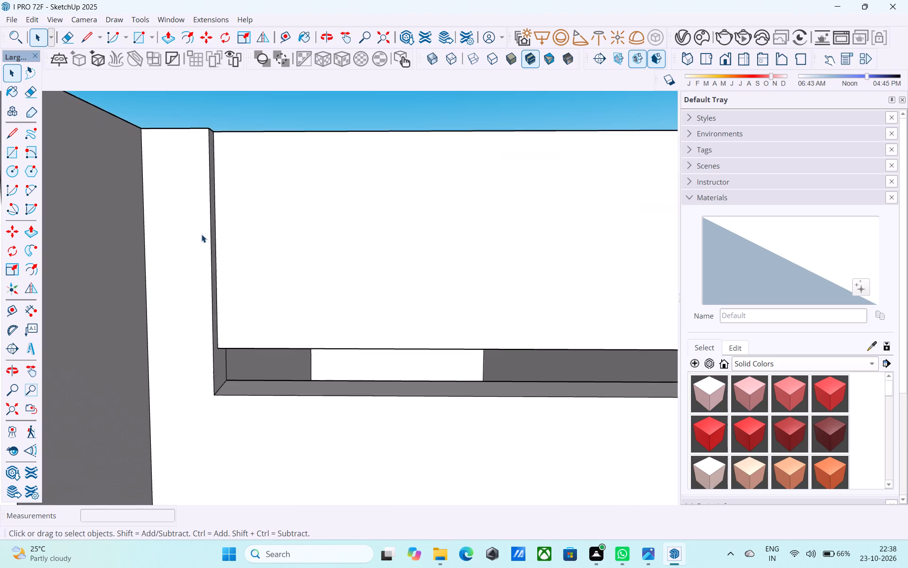
{"action": "scroll", "coordinate": [203, 233], "scroll_direction": "down", "scroll_amount": 16}
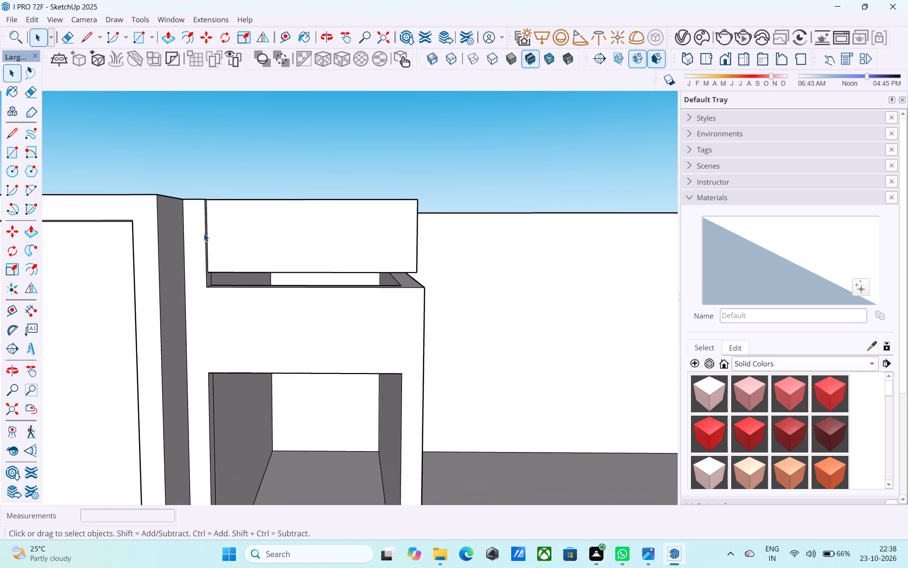
{"action": "scroll", "coordinate": [204, 233], "scroll_direction": "down", "scroll_amount": 14}
{"action": "middle_click_drag", "start_coordinate": [282, 253], "coordinate": [306, 278]}
{"action": "scroll", "coordinate": [299, 272], "scroll_direction": "down", "scroll_amount": 1}
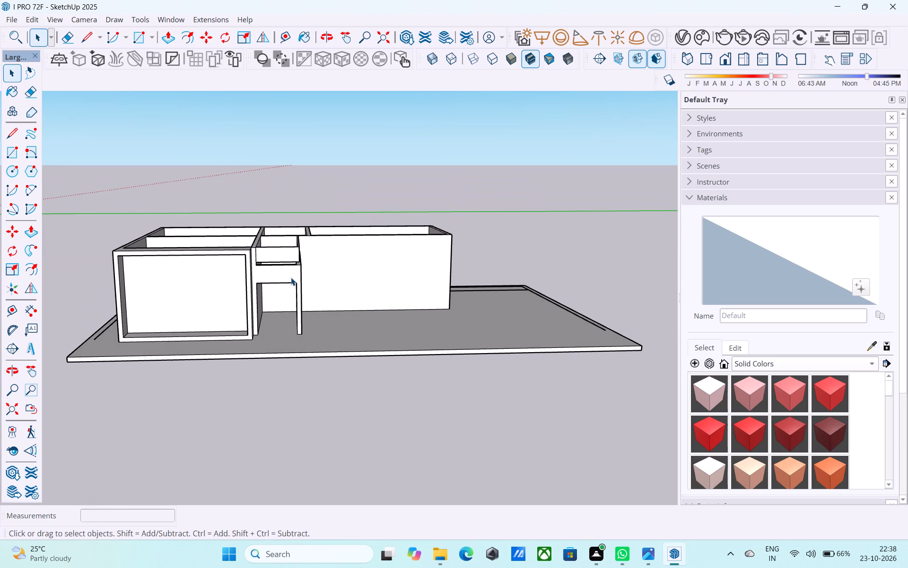
{"action": "scroll", "coordinate": [291, 277], "scroll_direction": "up", "scroll_amount": 1}
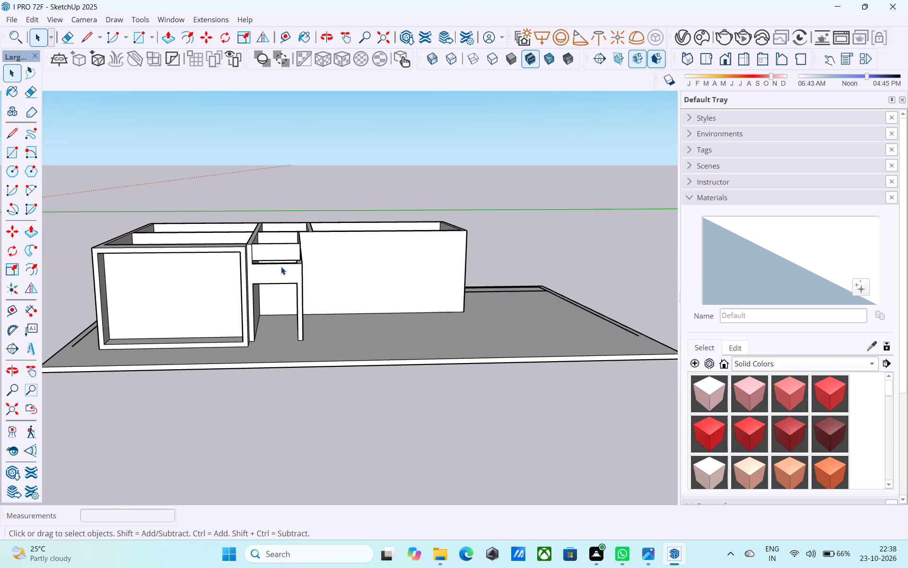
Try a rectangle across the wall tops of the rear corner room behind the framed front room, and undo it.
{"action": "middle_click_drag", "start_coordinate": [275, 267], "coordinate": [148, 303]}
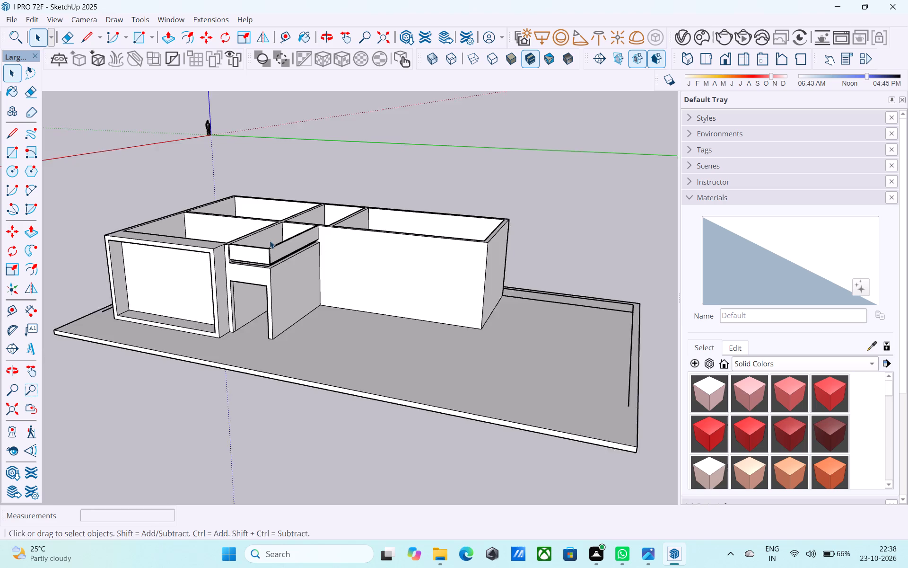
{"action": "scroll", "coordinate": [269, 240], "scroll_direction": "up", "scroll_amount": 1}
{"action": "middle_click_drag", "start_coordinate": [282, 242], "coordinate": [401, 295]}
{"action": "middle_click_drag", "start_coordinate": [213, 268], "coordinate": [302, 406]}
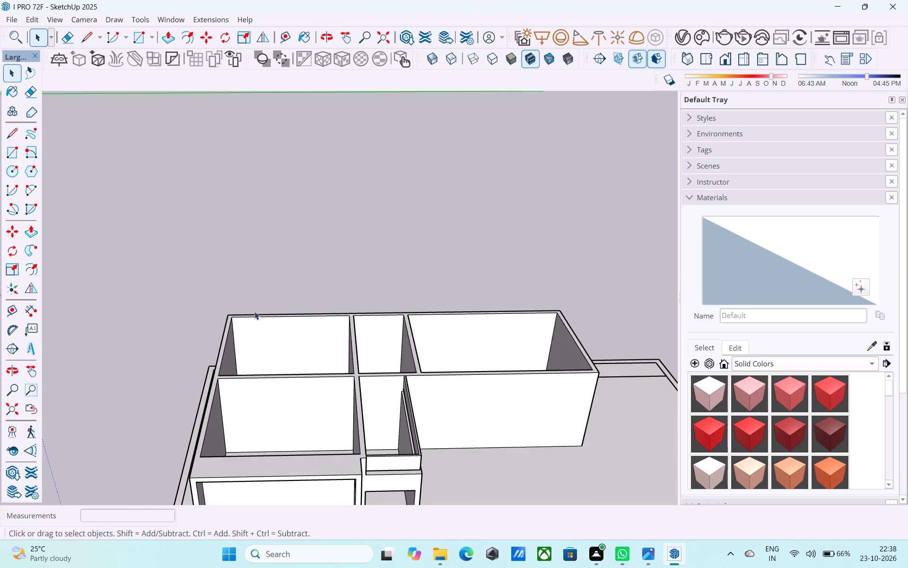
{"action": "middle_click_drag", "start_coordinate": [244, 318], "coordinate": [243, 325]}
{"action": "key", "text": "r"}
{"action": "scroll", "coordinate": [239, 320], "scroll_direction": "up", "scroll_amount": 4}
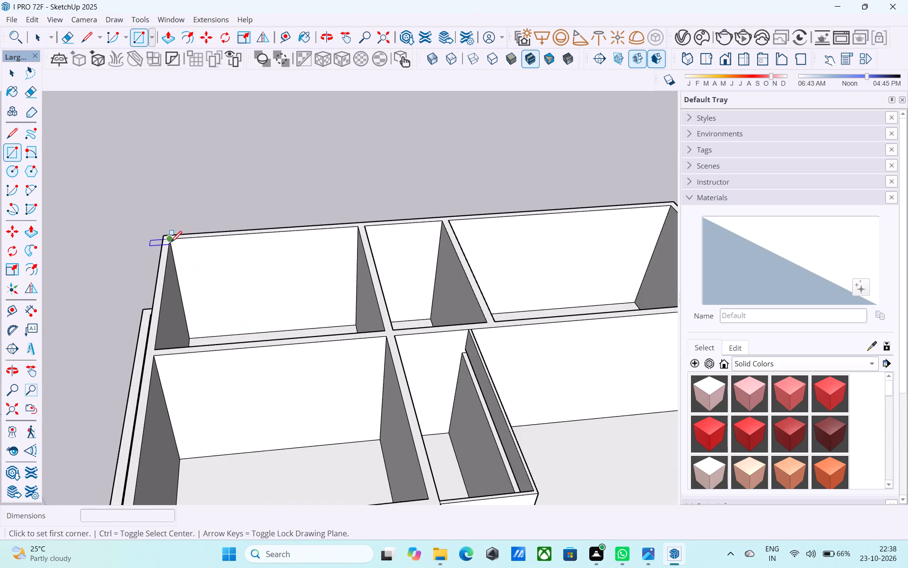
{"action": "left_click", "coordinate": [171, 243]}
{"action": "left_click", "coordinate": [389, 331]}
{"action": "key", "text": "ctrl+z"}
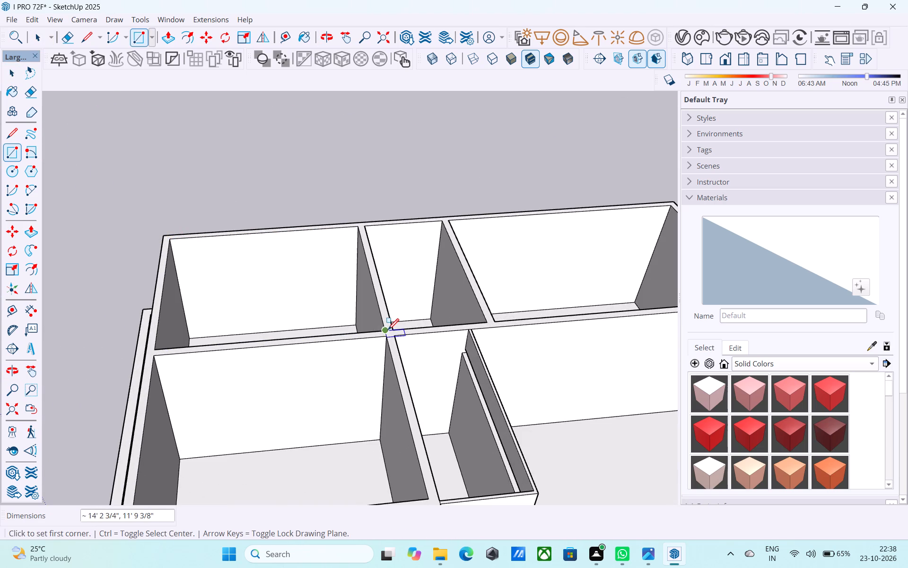
Draw a rectangle between opposite inner top corners of the rear corner room to cover its opening.
{"action": "left_click", "coordinate": [169, 245]}
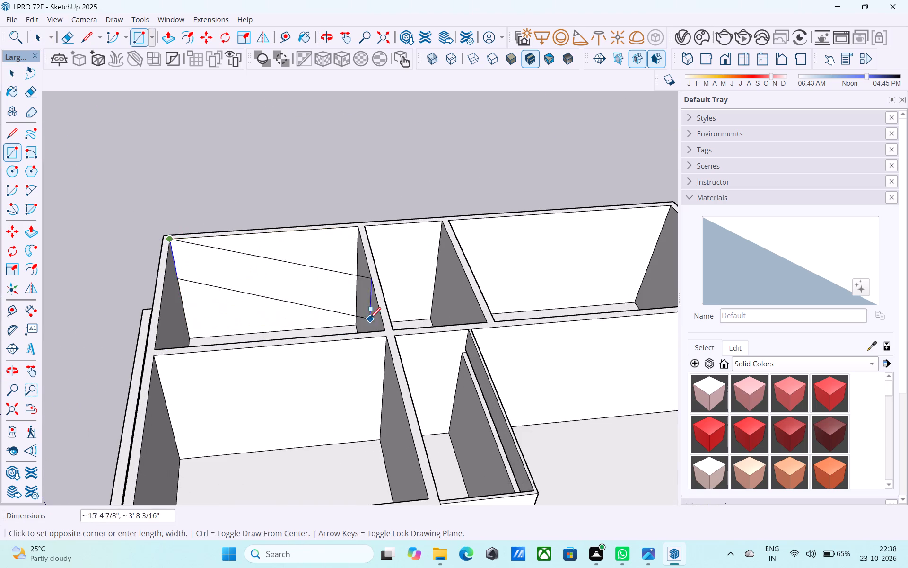
{"action": "left_click", "coordinate": [383, 328]}
Reverse the new face covering the rear corner room.
{"action": "key", "text": "space"}
{"action": "left_click", "coordinate": [248, 288]}
{"action": "right_click", "coordinate": [247, 288]}
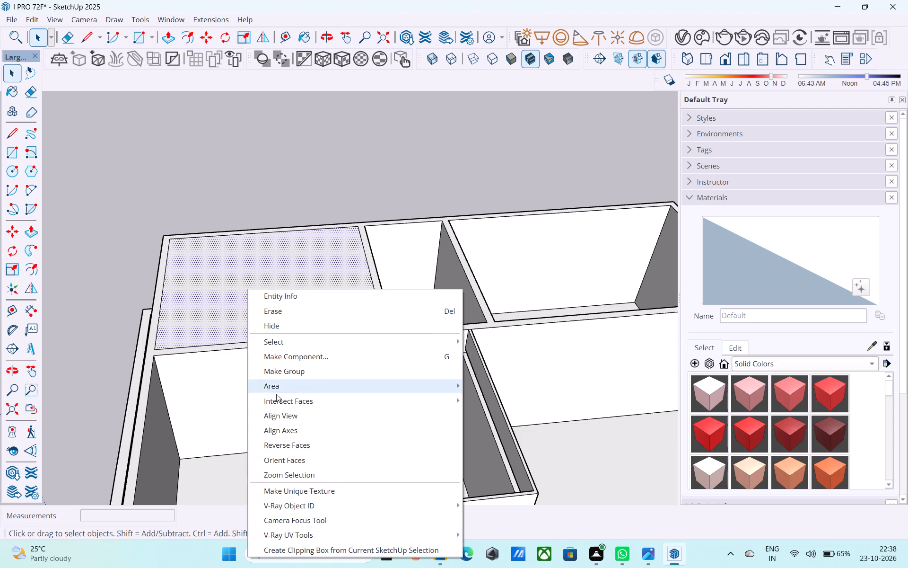
{"action": "left_click", "coordinate": [294, 442]}
Draw a 6" vertical line upward from the room cover's outer rear corner.
{"action": "key", "text": "l"}
{"action": "scroll", "coordinate": [192, 262], "scroll_direction": "up", "scroll_amount": 8}
{"action": "left_click", "coordinate": [151, 215]}
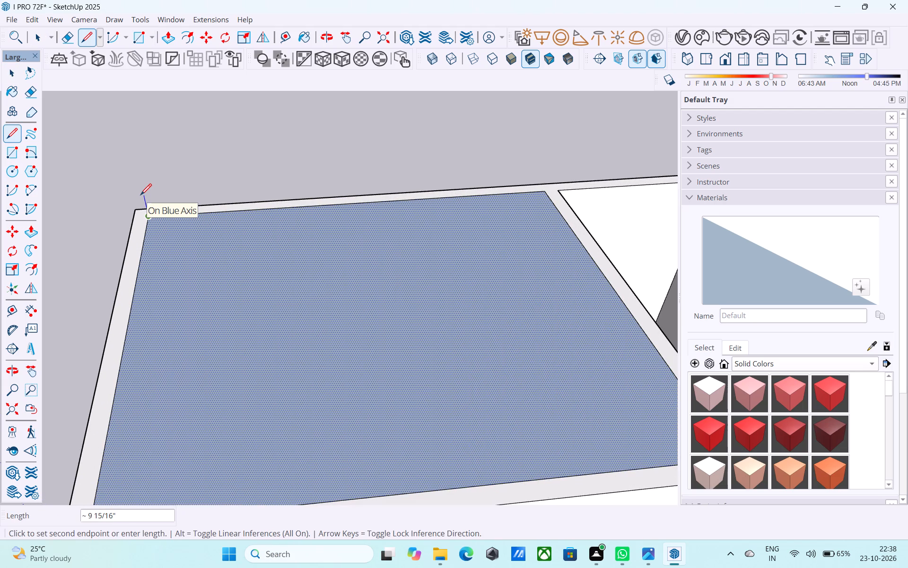
{"action": "key", "text": "6"}
{"action": "key", "text": "shift+quotedbl"}
{"action": "key", "text": "Return"}
{"action": "key", "text": "space"}
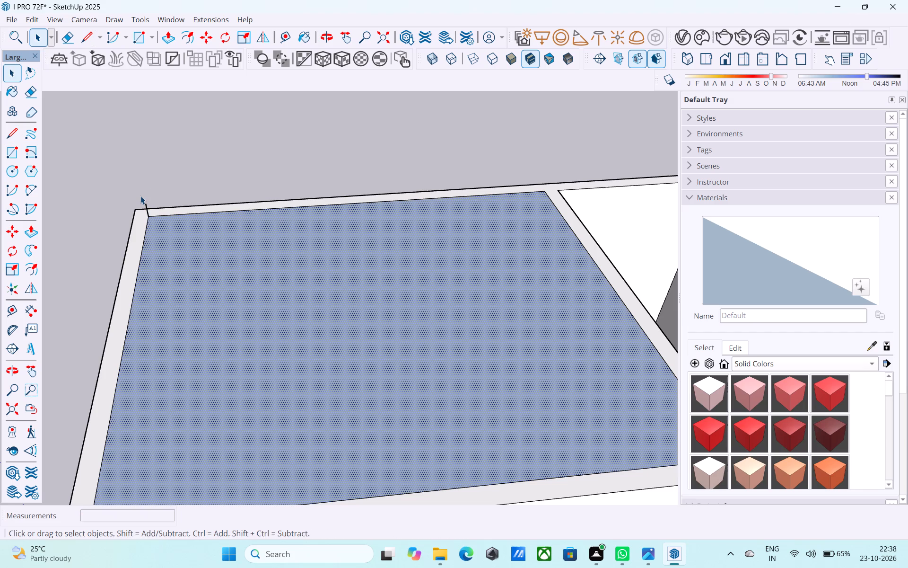
Draw a 6" vertical line upward from the room cover's diagonally opposite corner, at the junction of the interior walls.
{"action": "scroll", "coordinate": [138, 159], "scroll_direction": "down", "scroll_amount": 7}
{"action": "key", "text": "l"}
{"action": "scroll", "coordinate": [289, 235], "scroll_direction": "up", "scroll_amount": 2}
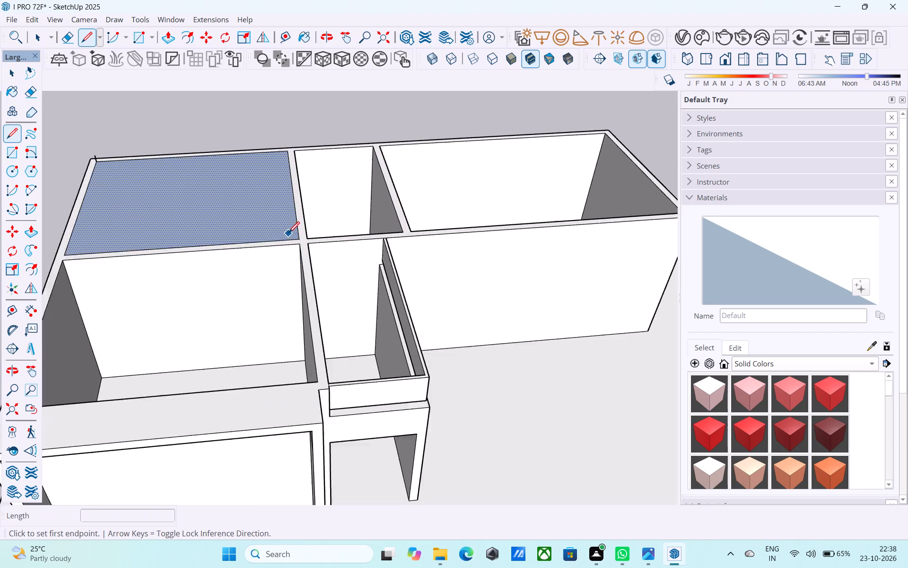
{"action": "scroll", "coordinate": [288, 234], "scroll_direction": "up", "scroll_amount": 14}
{"action": "left_click", "coordinate": [304, 234]}
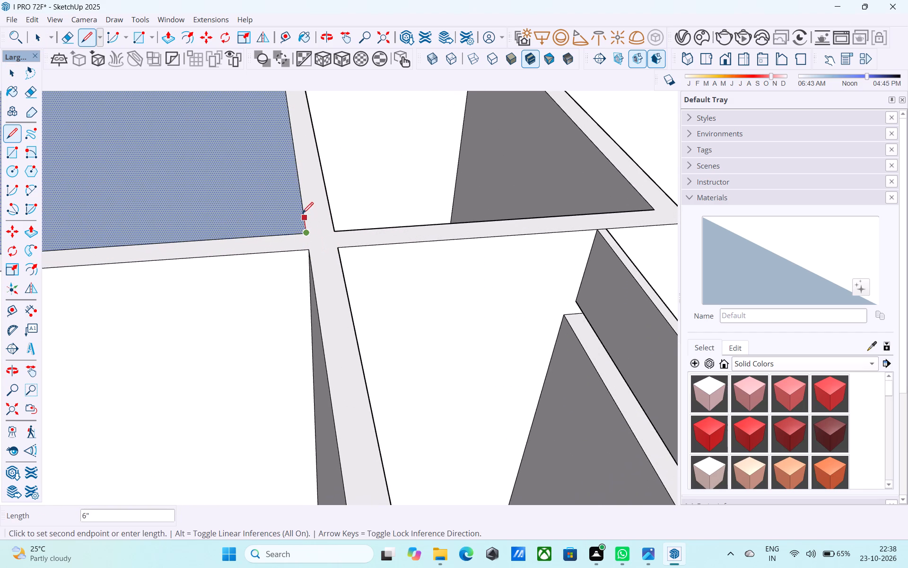
{"action": "middle_click_drag", "start_coordinate": [293, 214], "coordinate": [166, 198]}
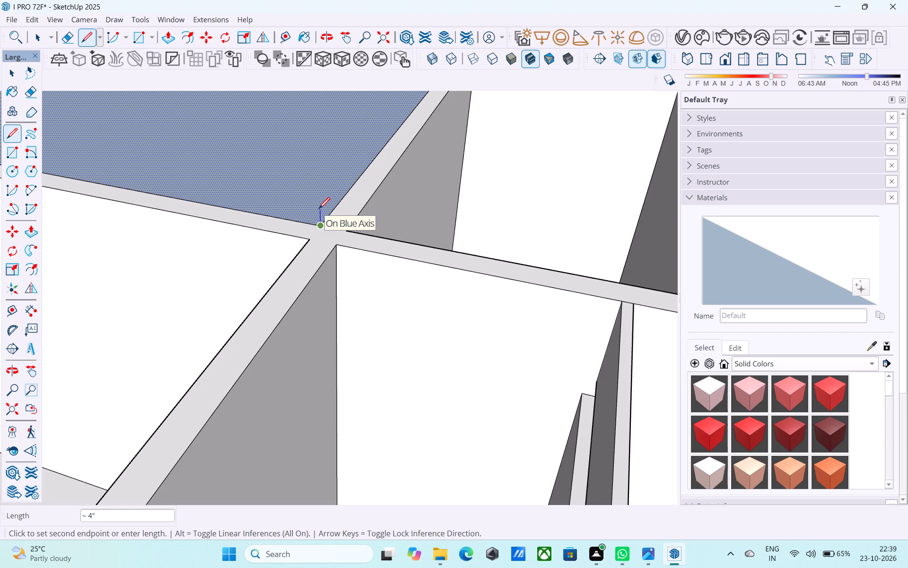
{"action": "key", "text": "6"}
{"action": "key", "text": "shift+quotedbl"}
{"action": "key", "text": "Return"}
{"action": "key", "text": "space"}
{"action": "key", "text": "space"}
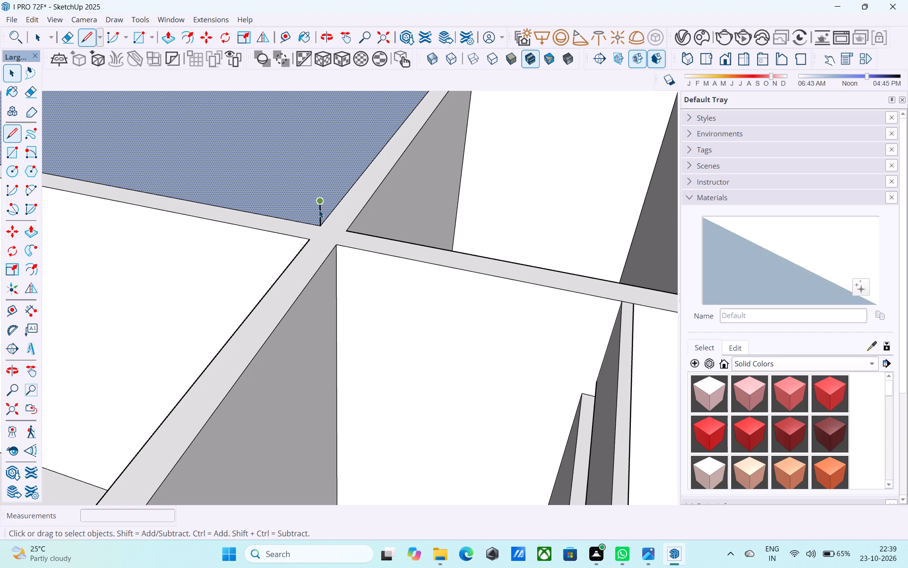
Draw an 11' 9" by 14' rectangle between the tops of the two vertical lines above the rear corner room cover.
{"action": "key", "text": "r"}
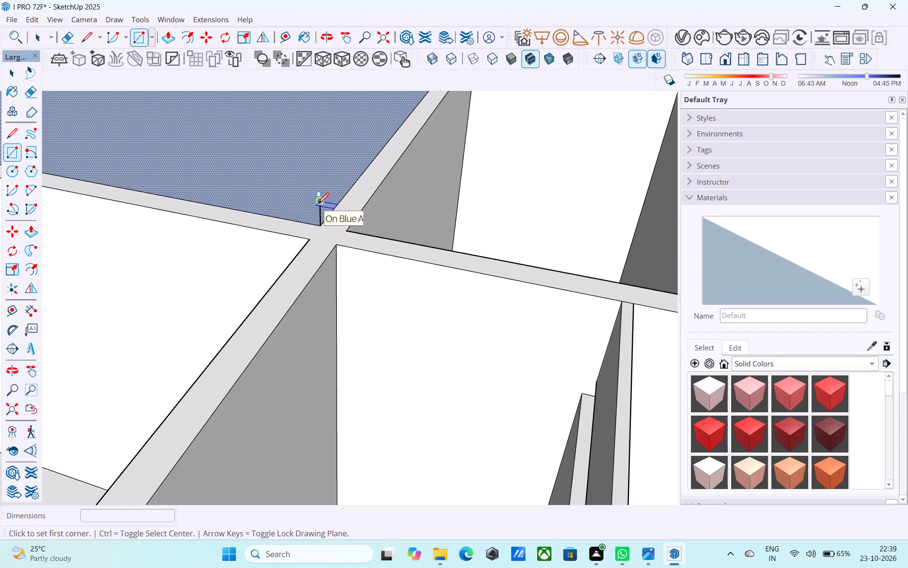
{"action": "scroll", "coordinate": [305, 206], "scroll_direction": "down", "scroll_amount": 2}
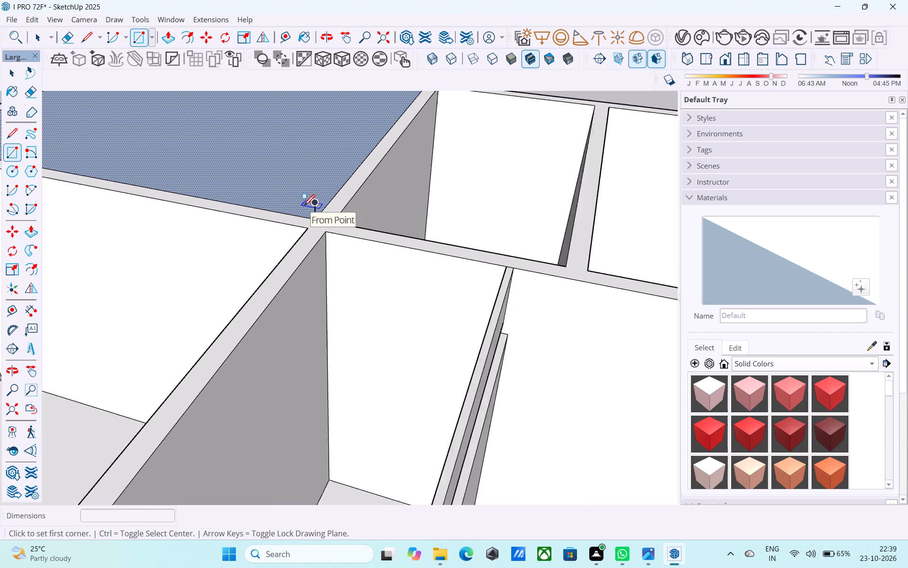
{"action": "scroll", "coordinate": [304, 207], "scroll_direction": "down", "scroll_amount": 13}
{"action": "middle_click_drag", "start_coordinate": [244, 162], "coordinate": [240, 183], "text": "shift"}
{"action": "scroll", "coordinate": [240, 184], "scroll_direction": "up", "scroll_amount": 8}
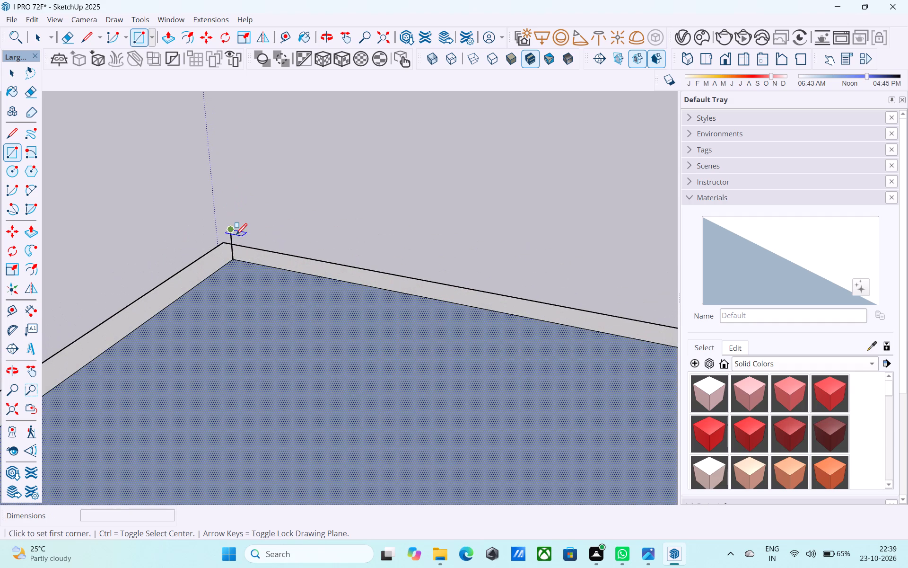
{"action": "left_click", "coordinate": [230, 228]}
{"action": "scroll", "coordinate": [236, 168], "scroll_direction": "down", "scroll_amount": 7}
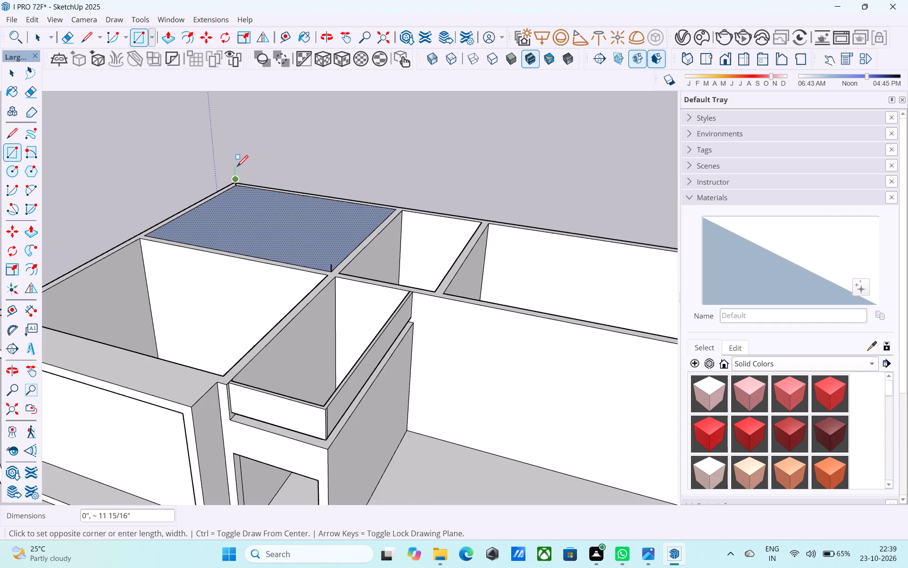
{"action": "left_click", "coordinate": [333, 263]}
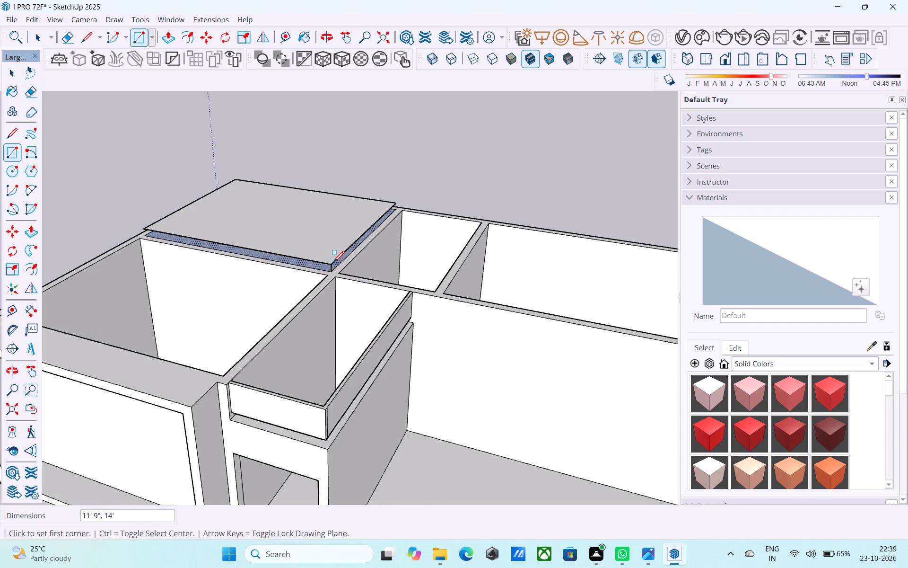
Draw a 6" vertical line joining the cover and the raised rectangle at the side-wall corner next to the front room.
{"action": "scroll", "coordinate": [163, 217], "scroll_direction": "down", "scroll_amount": 1}
{"action": "middle_click_drag", "start_coordinate": [161, 217], "coordinate": [568, 166]}
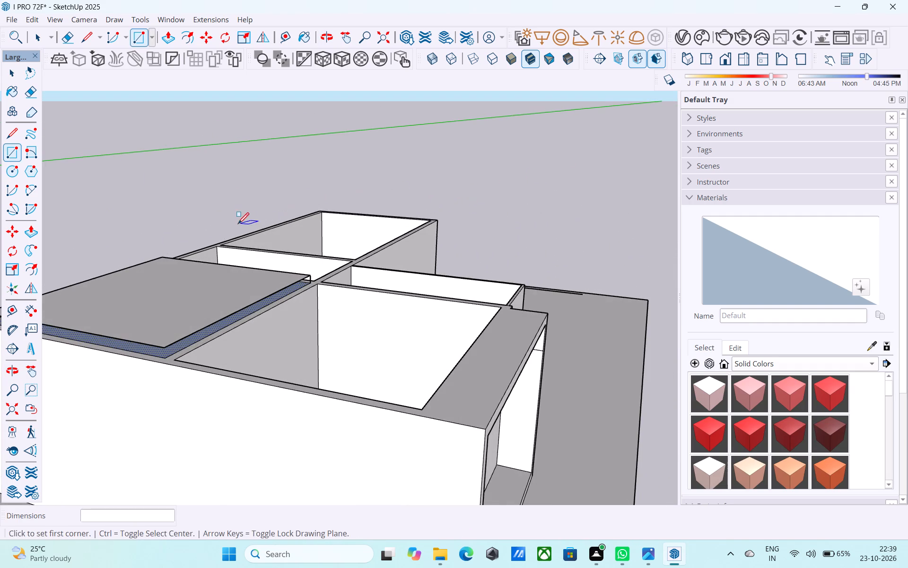
{"action": "middle_click_drag", "start_coordinate": [238, 225], "coordinate": [299, 203], "text": "shift"}
{"action": "key", "text": "l"}
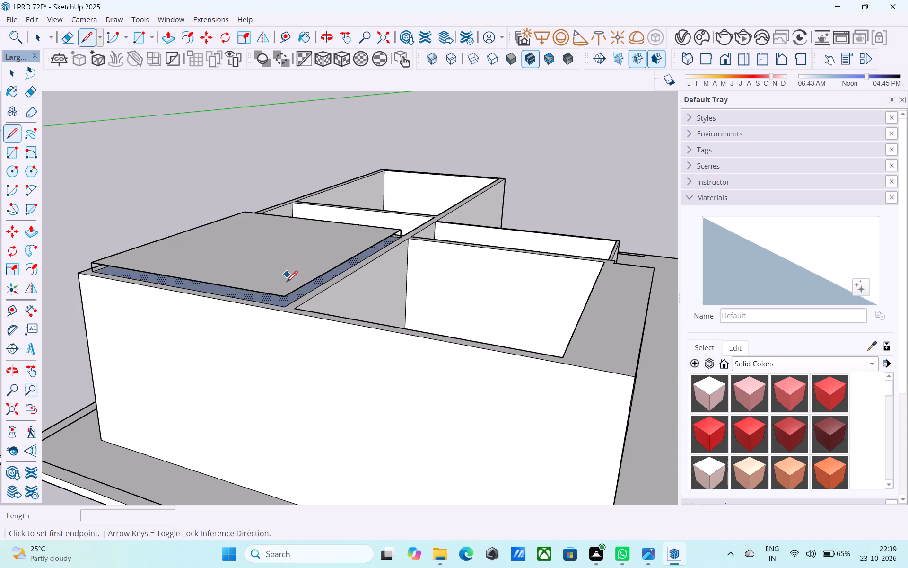
{"action": "scroll", "coordinate": [283, 308], "scroll_direction": "up", "scroll_amount": 7}
{"action": "left_click", "coordinate": [284, 300]}
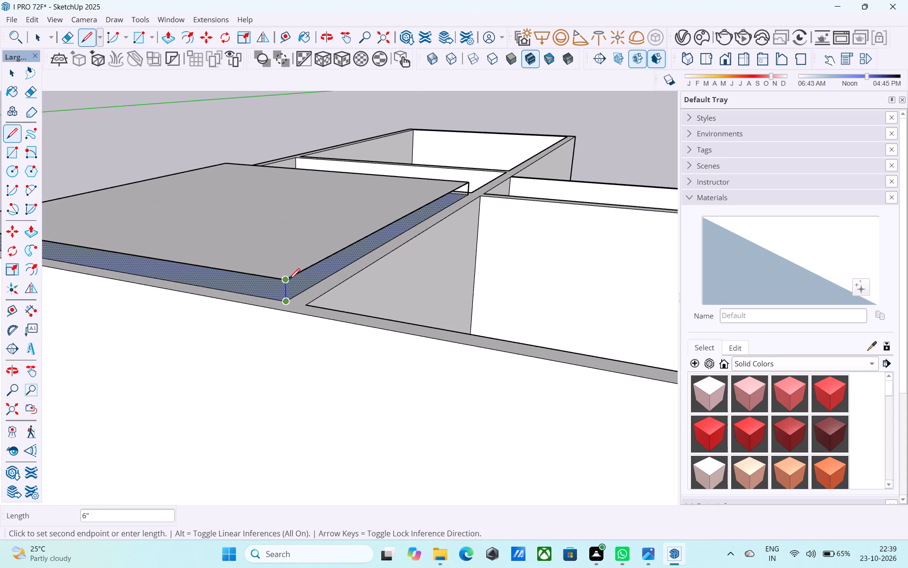
{"action": "left_click", "coordinate": [289, 279]}
Draw a 6" vertical line at the remaining rear-wall corner to close the sides of the slab.
{"action": "scroll", "coordinate": [289, 278], "scroll_direction": "down", "scroll_amount": 6}
{"action": "middle_click_drag", "start_coordinate": [293, 279], "coordinate": [697, 238]}
{"action": "middle_click_drag", "start_coordinate": [117, 243], "coordinate": [206, 317]}
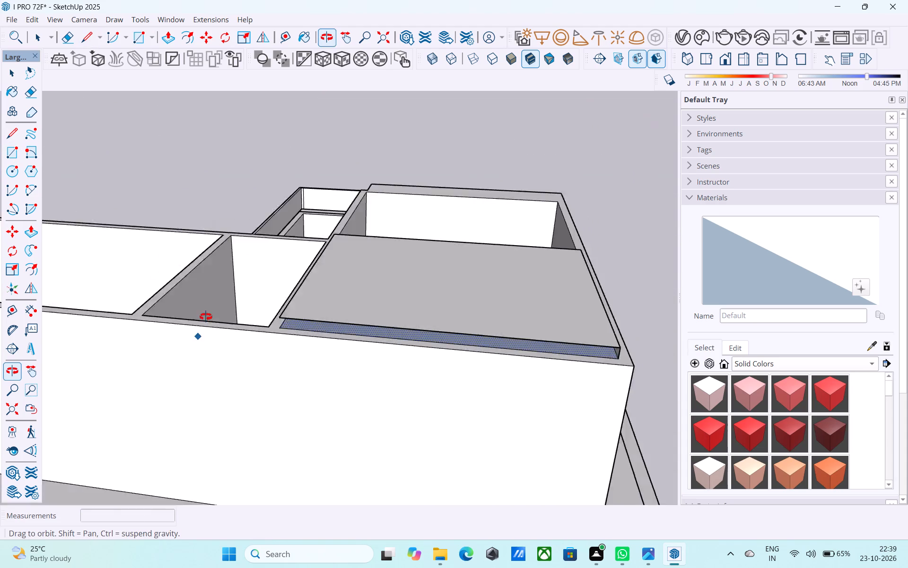
{"action": "middle_click_drag", "start_coordinate": [206, 317], "coordinate": [277, 322]}
{"action": "scroll", "coordinate": [392, 330], "scroll_direction": "up", "scroll_amount": 8}
{"action": "scroll", "coordinate": [396, 340], "scroll_direction": "down", "scroll_amount": 1}
{"action": "scroll", "coordinate": [398, 341], "scroll_direction": "up", "scroll_amount": 3}
{"action": "left_click", "coordinate": [388, 387]}
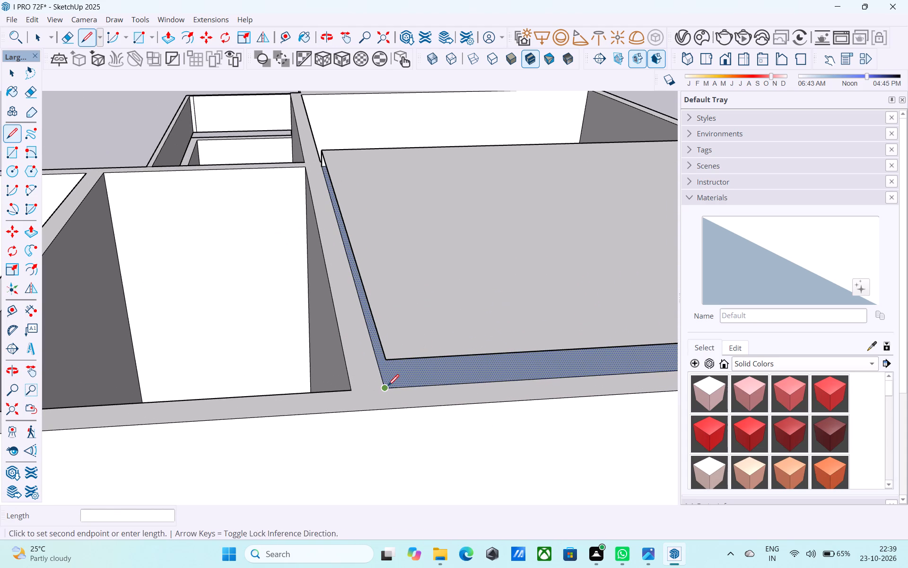
{"action": "left_click", "coordinate": [386, 360]}
{"action": "key", "text": "space"}
Reverse the slab's side faces along the rear wall and the adjoining interior wall.
{"action": "scroll", "coordinate": [292, 337], "scroll_direction": "down", "scroll_amount": 6}
{"action": "middle_click_drag", "start_coordinate": [342, 352], "coordinate": [412, 328]}
{"action": "scroll", "coordinate": [421, 320], "scroll_direction": "up", "scroll_amount": 6}
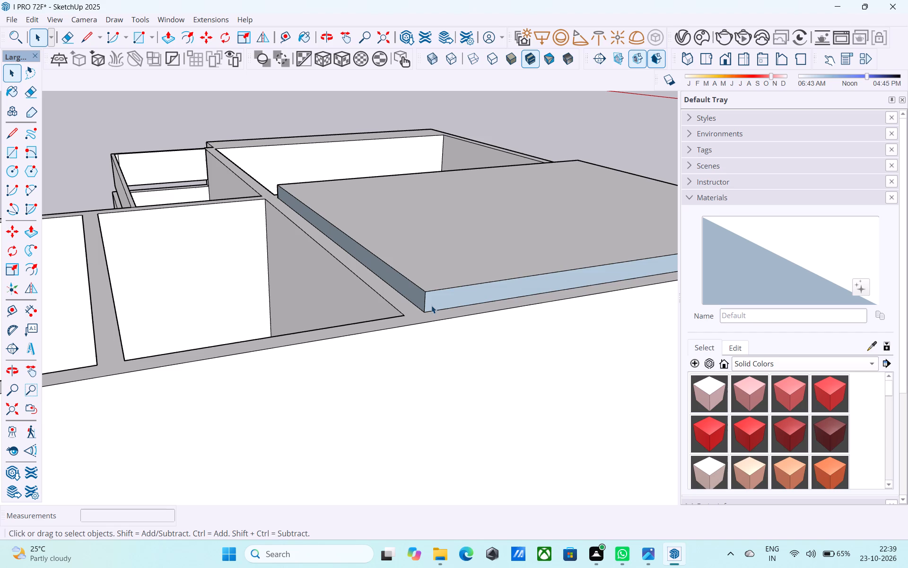
{"action": "left_click", "coordinate": [433, 303]}
{"action": "right_click", "coordinate": [433, 303]}
{"action": "left_click", "coordinate": [463, 195]}
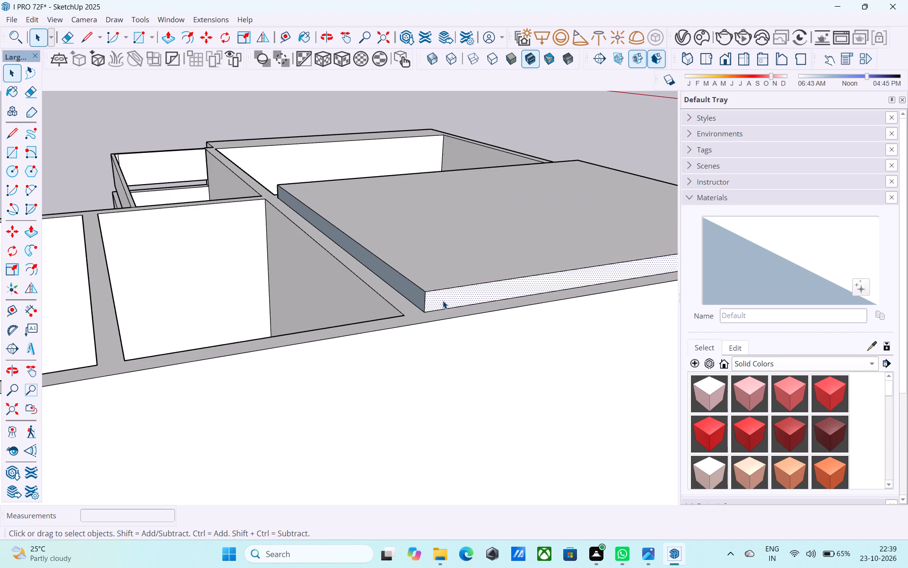
{"action": "left_click", "coordinate": [416, 293]}
{"action": "right_click", "coordinate": [416, 293]}
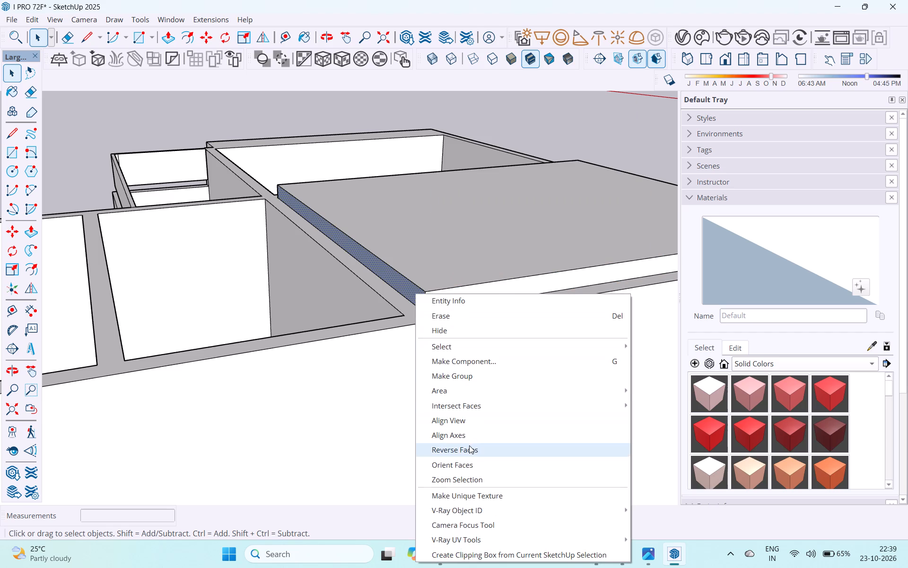
{"action": "left_click", "coordinate": [469, 445]}
Reverse the slab's two other side faces, along the exterior side wall and towards the front room.
{"action": "scroll", "coordinate": [403, 323], "scroll_direction": "down", "scroll_amount": 6}
{"action": "middle_click_drag", "start_coordinate": [442, 287], "coordinate": [91, 307]}
{"action": "middle_click_drag", "start_coordinate": [383, 306], "coordinate": [140, 309]}
{"action": "scroll", "coordinate": [157, 264], "scroll_direction": "up", "scroll_amount": 5}
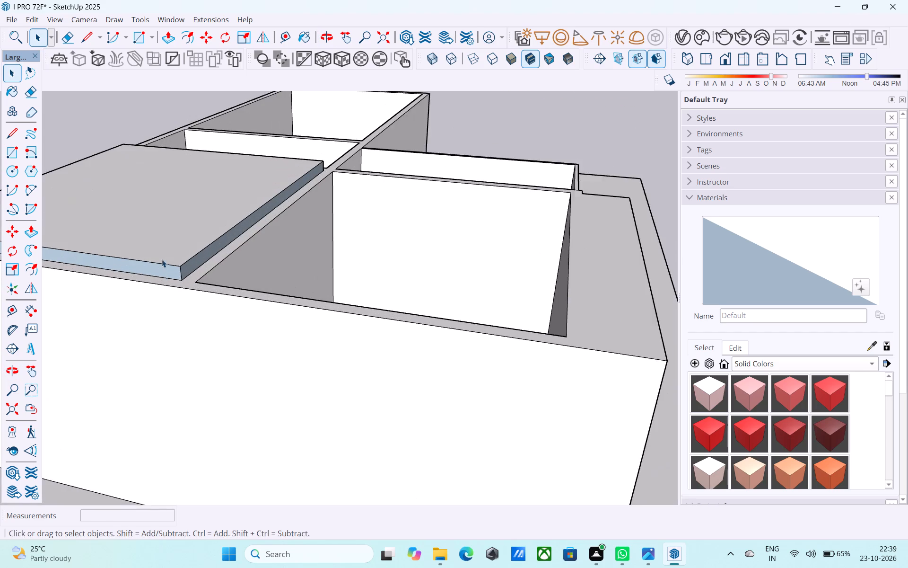
{"action": "scroll", "coordinate": [162, 259], "scroll_direction": "up", "scroll_amount": 2}
{"action": "left_click", "coordinate": [175, 275]}
{"action": "right_click", "coordinate": [174, 275]}
{"action": "left_click", "coordinate": [241, 433]}
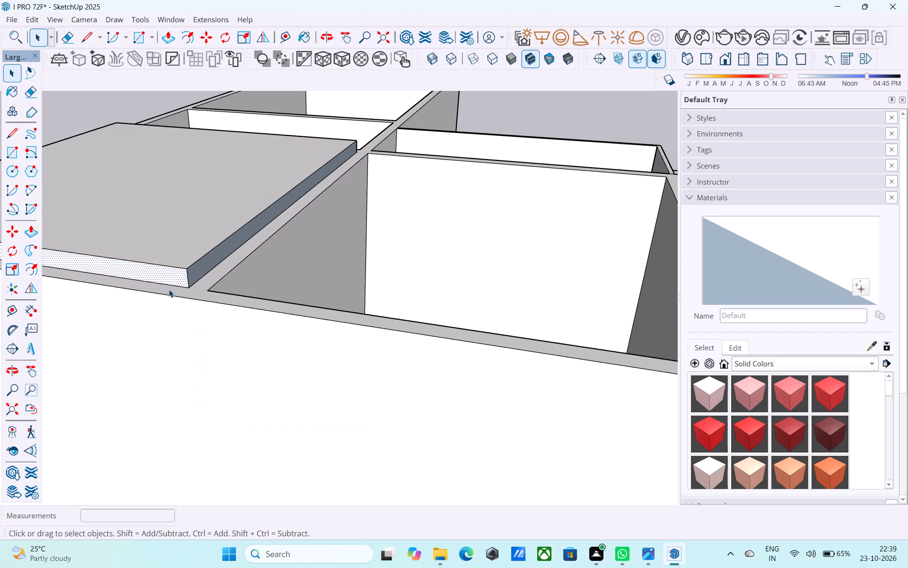
{"action": "left_click", "coordinate": [195, 269]}
{"action": "left_click", "coordinate": [201, 268]}
{"action": "right_click", "coordinate": [201, 268]}
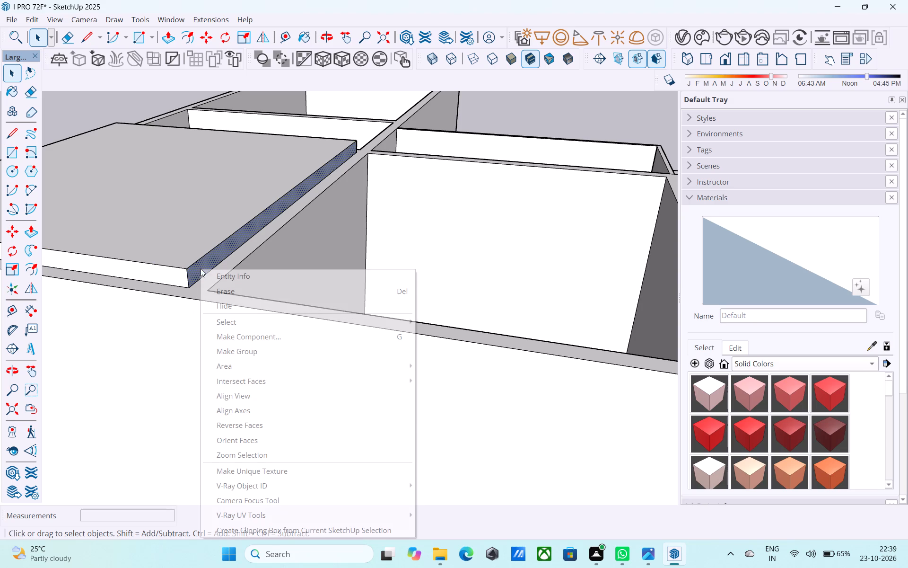
{"action": "left_click", "coordinate": [256, 428]}
Push/Pull the slab's side-wall face outward until it is flush with the exterior side wall.
{"action": "scroll", "coordinate": [347, 316], "scroll_direction": "down", "scroll_amount": 8}
{"action": "middle_click_drag", "start_coordinate": [339, 316], "coordinate": [346, 314]}
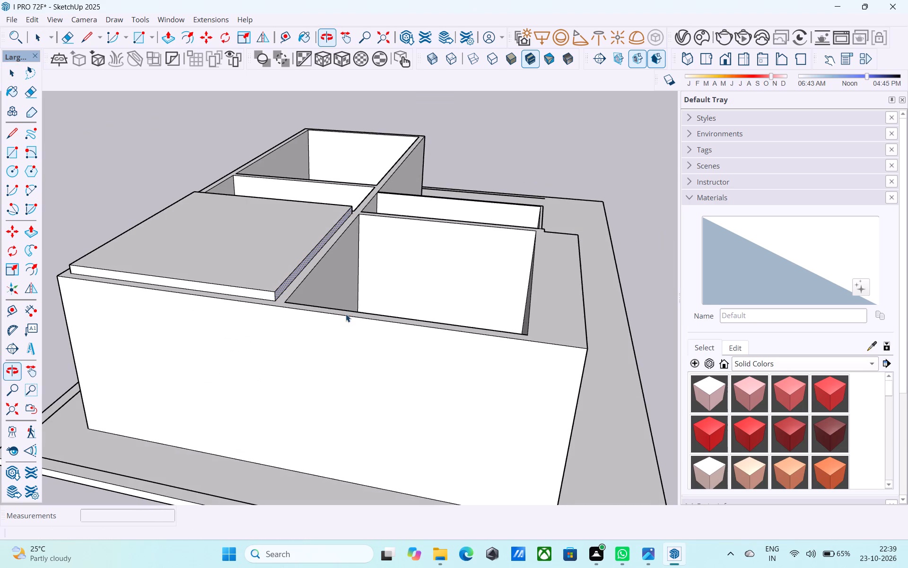
{"action": "middle_click_drag", "start_coordinate": [281, 292], "coordinate": [498, 257]}
{"action": "scroll", "coordinate": [242, 272], "scroll_direction": "up", "scroll_amount": 8}
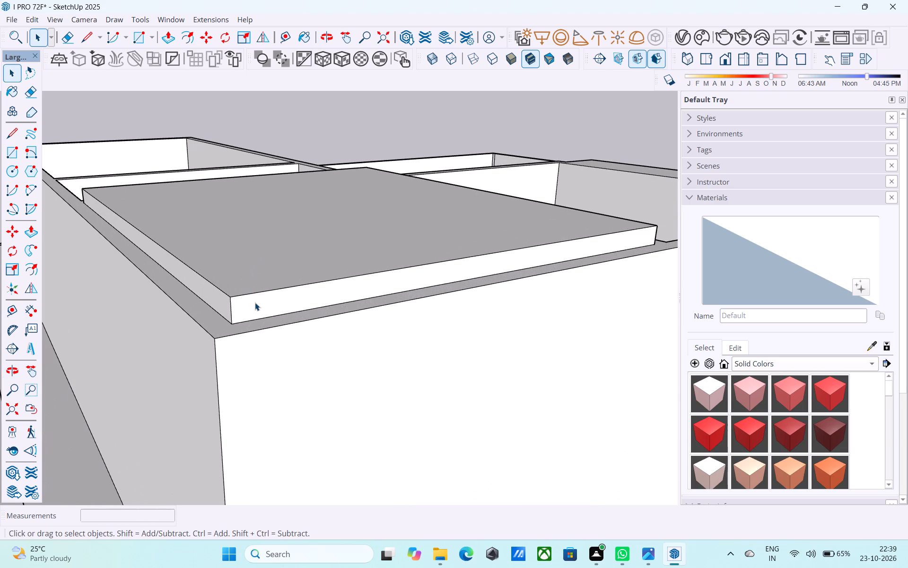
{"action": "left_click", "coordinate": [254, 303]}
{"action": "key", "text": "p"}
{"action": "left_click", "coordinate": [254, 303]}
{"action": "left_click", "coordinate": [271, 349]}
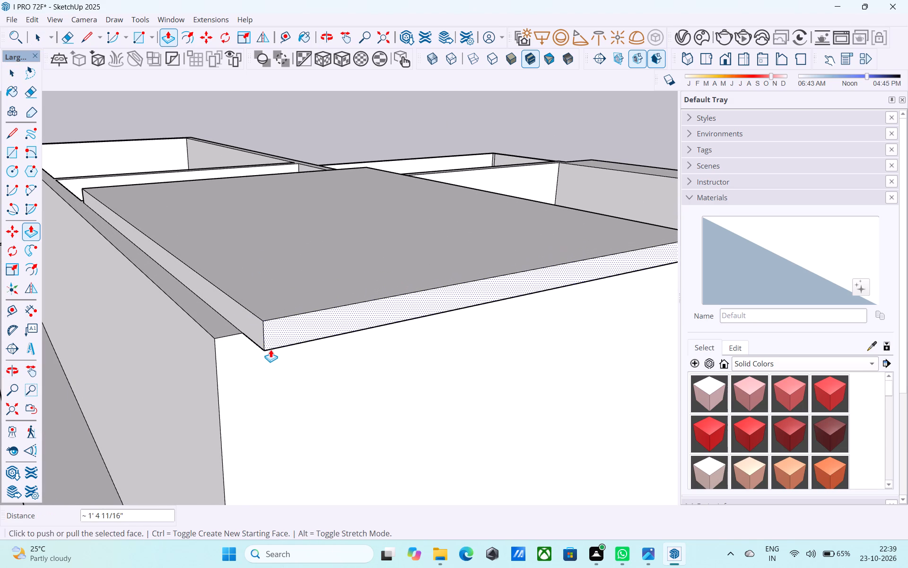
{"action": "left_click", "coordinate": [287, 329]}
{"action": "left_click", "coordinate": [218, 356]}
{"action": "key", "text": "space"}
Push/Pull the slab's rear face outward until it is flush with the exterior rear wall.
{"action": "left_click", "coordinate": [217, 310]}
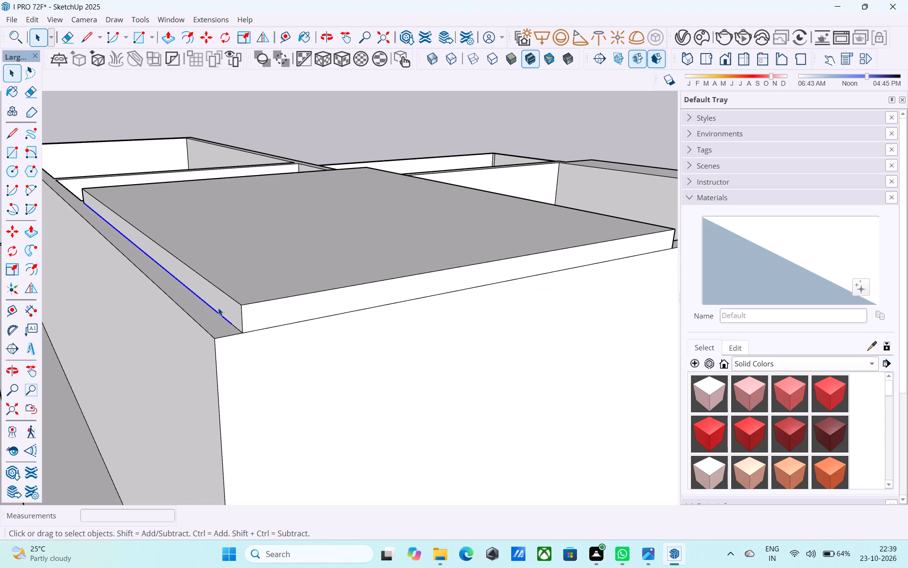
{"action": "left_click", "coordinate": [218, 308]}
{"action": "left_click", "coordinate": [219, 302]}
{"action": "key", "text": "p"}
{"action": "left_click", "coordinate": [219, 302]}
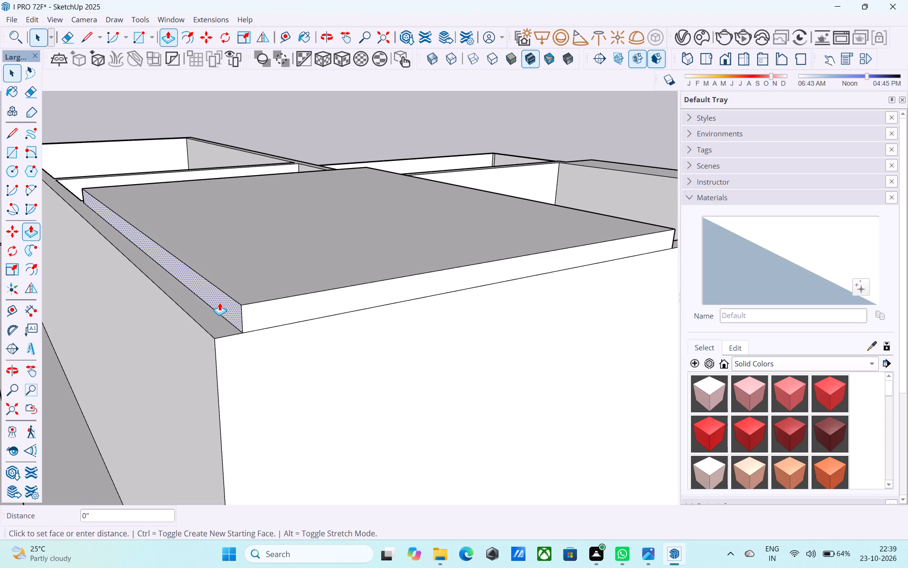
{"action": "left_click", "coordinate": [214, 344]}
{"action": "key", "text": "space"}
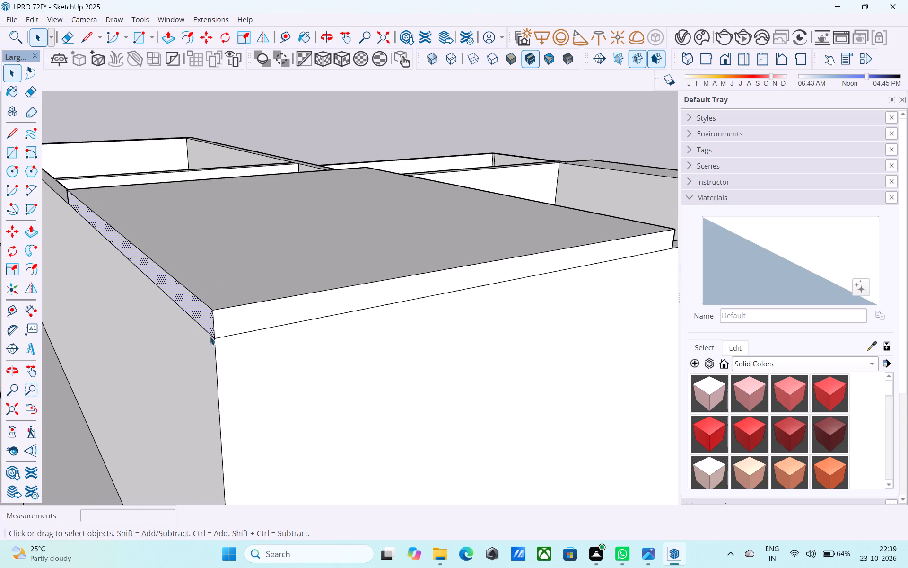
Push/Pull the slab's front-room-side face 14' 6" forward over the front room to the face of the projecting frame.
{"action": "scroll", "coordinate": [210, 337], "scroll_direction": "down", "scroll_amount": 13}
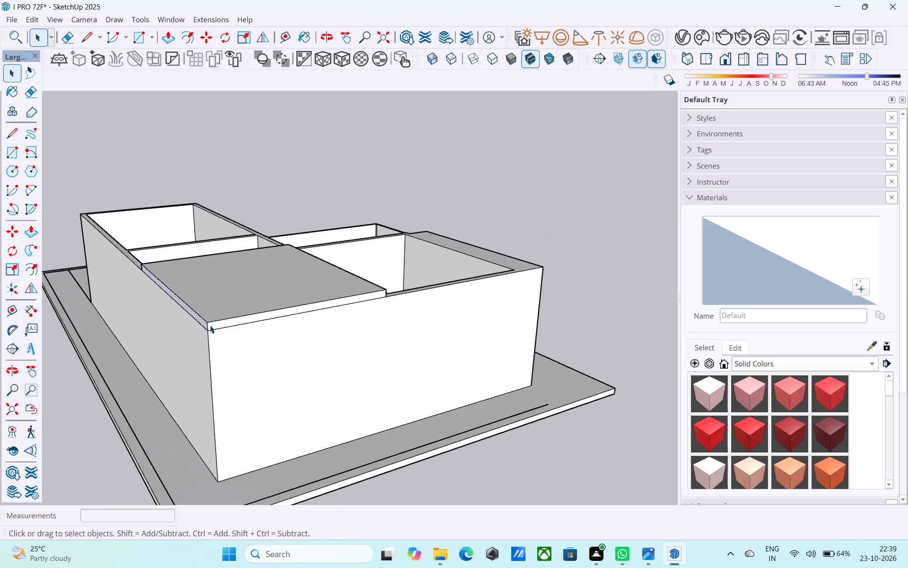
{"action": "middle_click_drag", "start_coordinate": [261, 314], "coordinate": [69, 306]}
{"action": "middle_click_drag", "start_coordinate": [302, 268], "coordinate": [108, 265]}
{"action": "scroll", "coordinate": [115, 252], "scroll_direction": "up", "scroll_amount": 6}
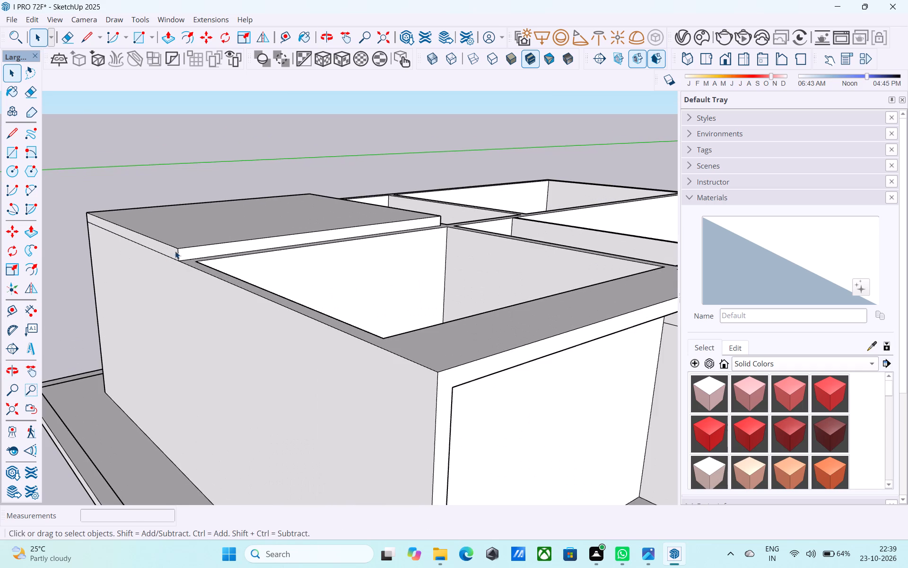
{"action": "left_click", "coordinate": [189, 253]}
{"action": "key", "text": "p"}
{"action": "left_click", "coordinate": [190, 253]}
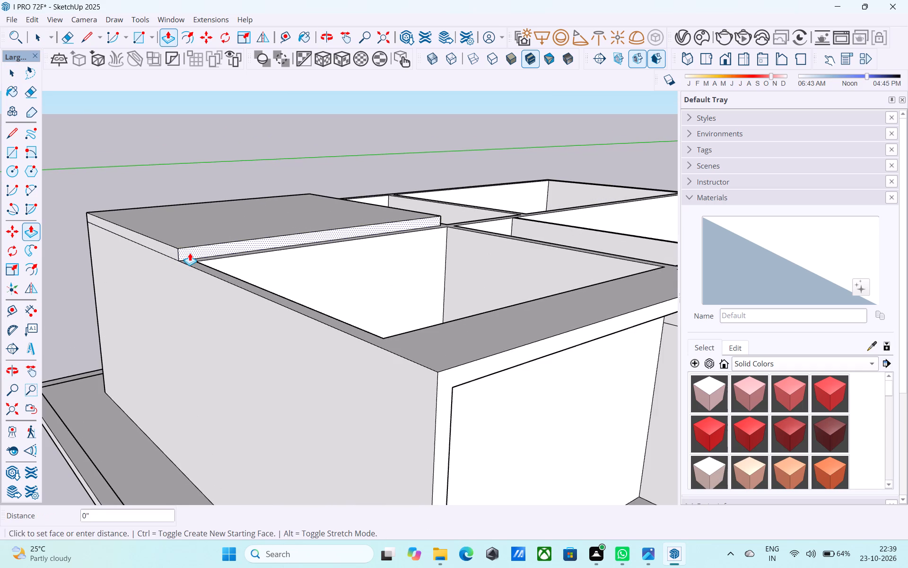
{"action": "left_click", "coordinate": [450, 373]}
{"action": "scroll", "coordinate": [326, 283], "scroll_direction": "down", "scroll_amount": 7}
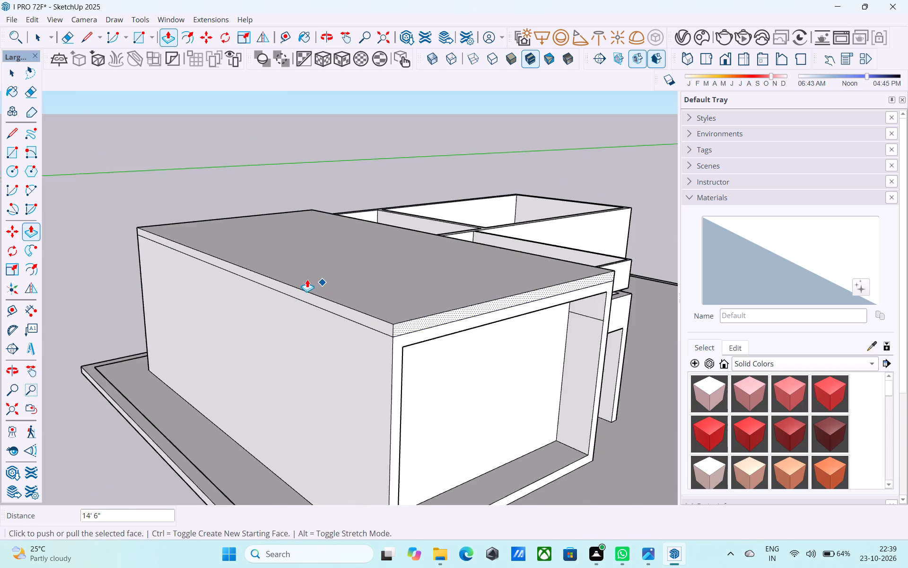
{"action": "key", "text": "space"}
Examine the extended roof slab and projecting front frame from the front, above and below.
{"action": "middle_click_drag", "start_coordinate": [377, 313], "coordinate": [222, 247]}
{"action": "middle_click_drag", "start_coordinate": [357, 235], "coordinate": [277, 255]}
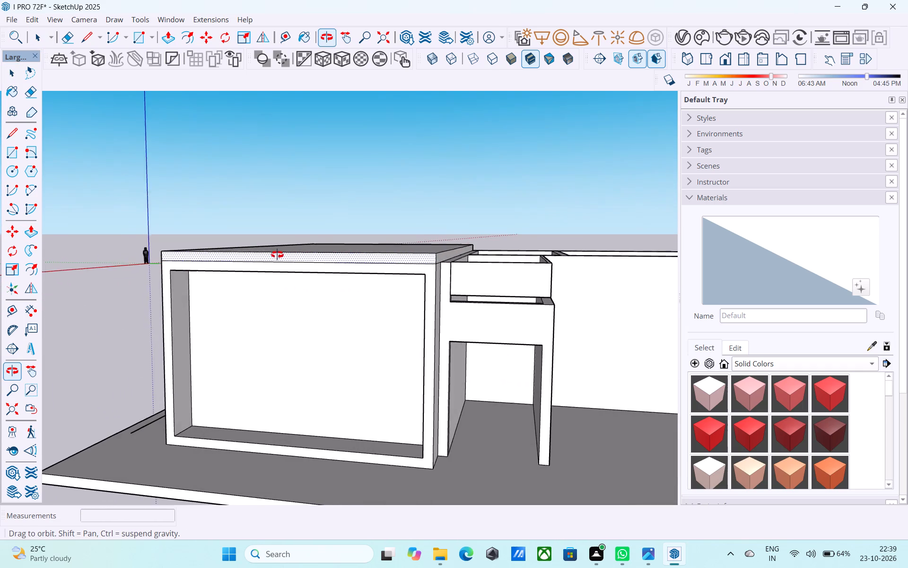
{"action": "middle_click_drag", "start_coordinate": [277, 255], "coordinate": [279, 257]}
{"action": "middle_click_drag", "start_coordinate": [289, 236], "coordinate": [298, 252]}
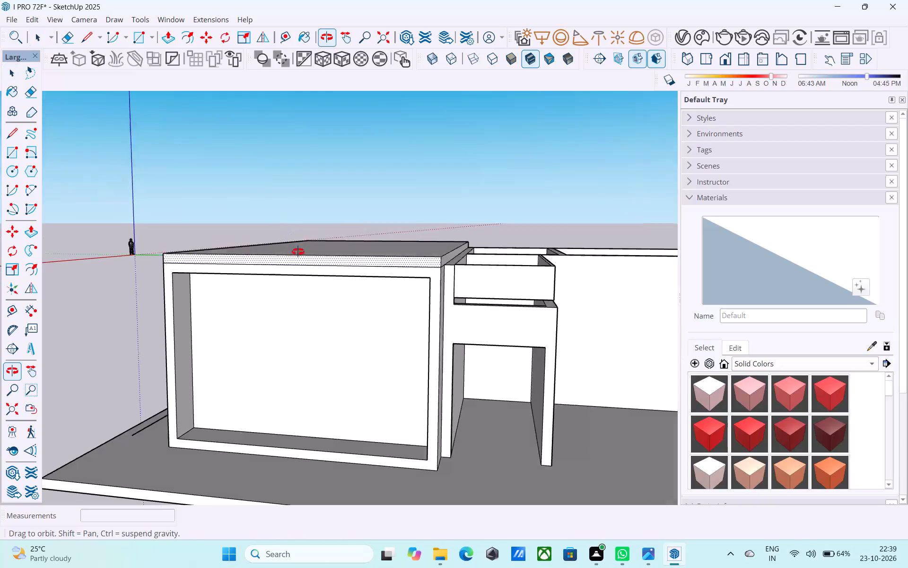
{"action": "middle_click_drag", "start_coordinate": [298, 252], "coordinate": [321, 290]}
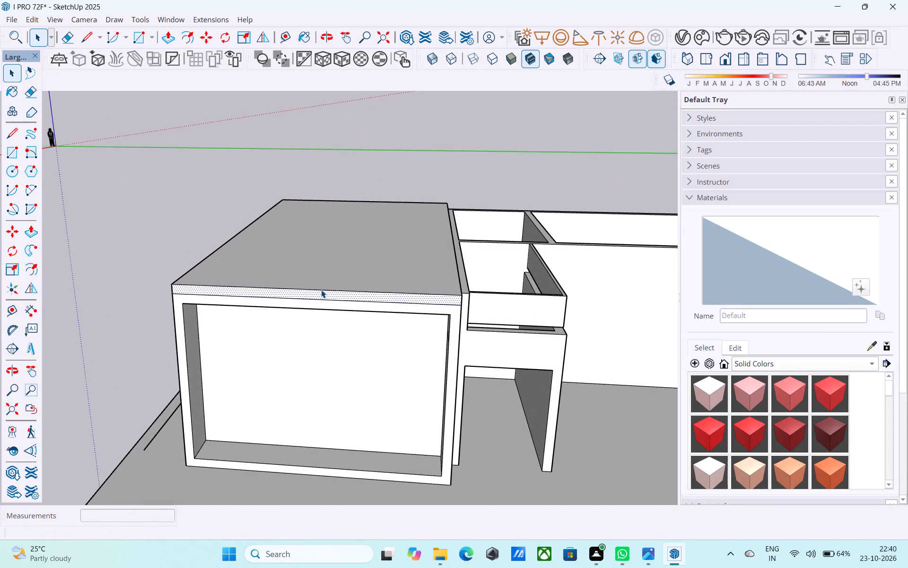
{"action": "middle_click_drag", "start_coordinate": [320, 289], "coordinate": [315, 251]}
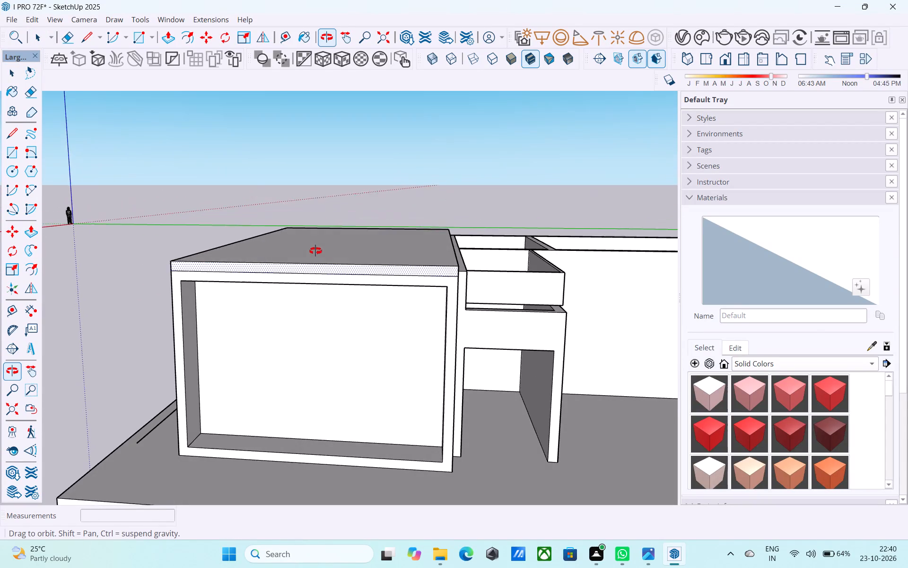
{"action": "middle_click_drag", "start_coordinate": [315, 251], "coordinate": [315, 250]}
{"action": "scroll", "coordinate": [317, 257], "scroll_direction": "up", "scroll_amount": 1}
{"action": "scroll", "coordinate": [317, 257], "scroll_direction": "down", "scroll_amount": 3}
{"action": "middle_click_drag", "start_coordinate": [319, 275], "coordinate": [319, 173]}
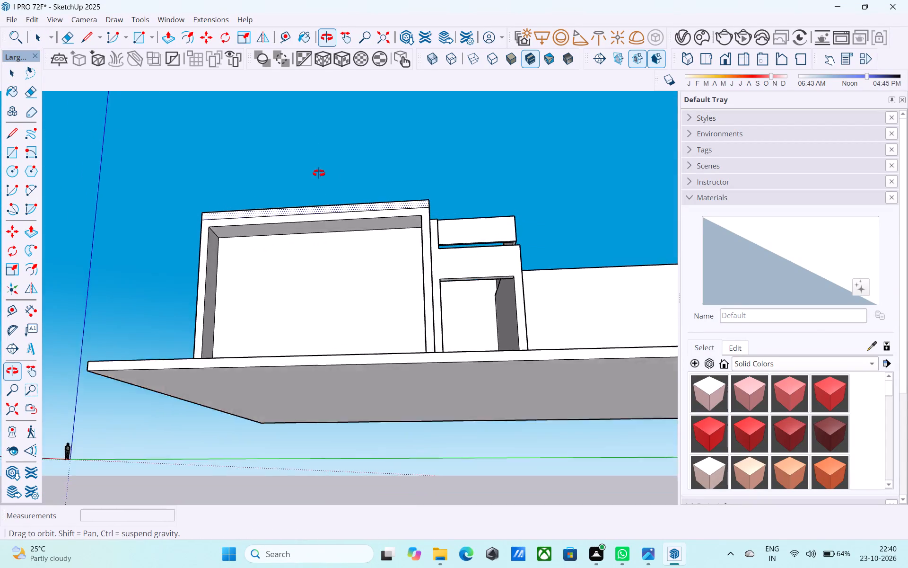
{"action": "middle_click_drag", "start_coordinate": [319, 173], "coordinate": [329, 204]}
{"action": "middle_click_drag", "start_coordinate": [326, 211], "coordinate": [336, 262]}
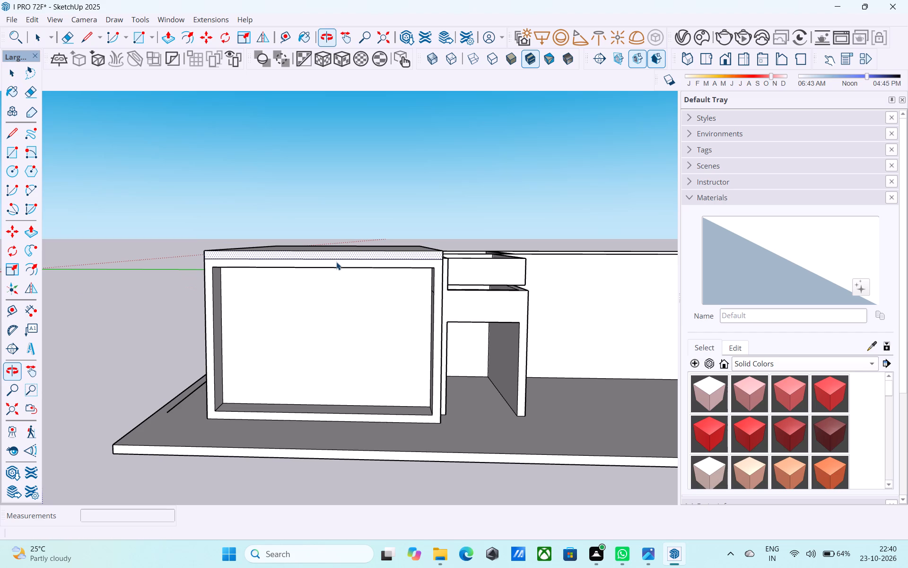
{"action": "middle_click_drag", "start_coordinate": [336, 262], "coordinate": [265, 274]}
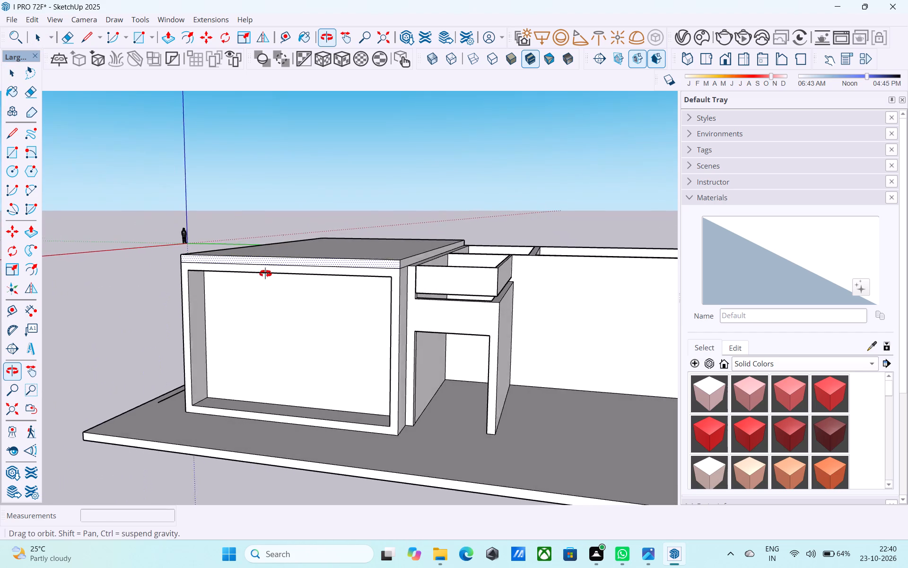
{"action": "middle_click_drag", "start_coordinate": [265, 274], "coordinate": [198, 317]}
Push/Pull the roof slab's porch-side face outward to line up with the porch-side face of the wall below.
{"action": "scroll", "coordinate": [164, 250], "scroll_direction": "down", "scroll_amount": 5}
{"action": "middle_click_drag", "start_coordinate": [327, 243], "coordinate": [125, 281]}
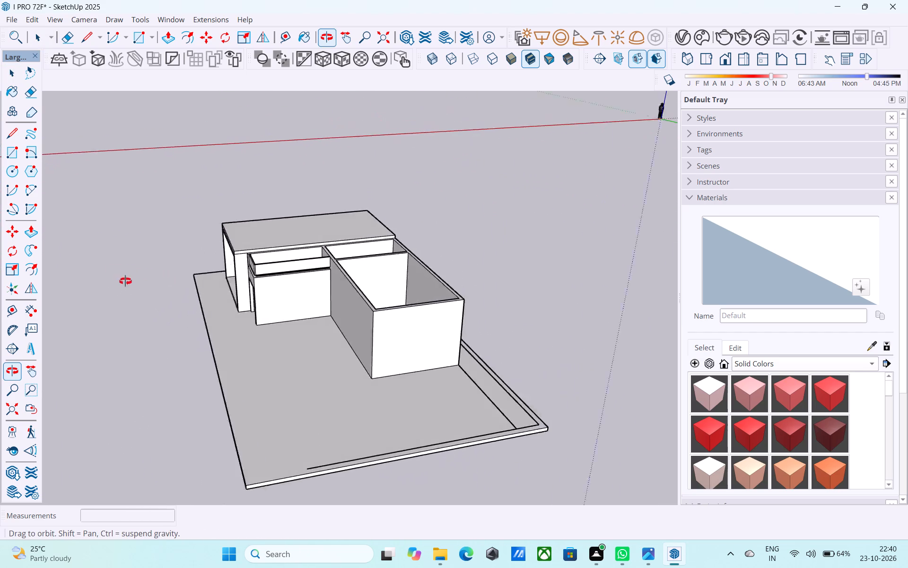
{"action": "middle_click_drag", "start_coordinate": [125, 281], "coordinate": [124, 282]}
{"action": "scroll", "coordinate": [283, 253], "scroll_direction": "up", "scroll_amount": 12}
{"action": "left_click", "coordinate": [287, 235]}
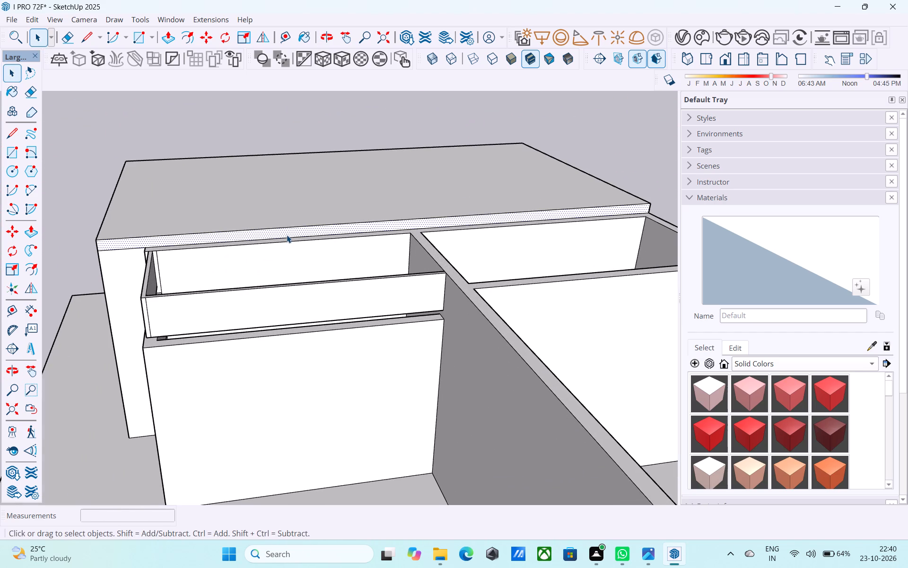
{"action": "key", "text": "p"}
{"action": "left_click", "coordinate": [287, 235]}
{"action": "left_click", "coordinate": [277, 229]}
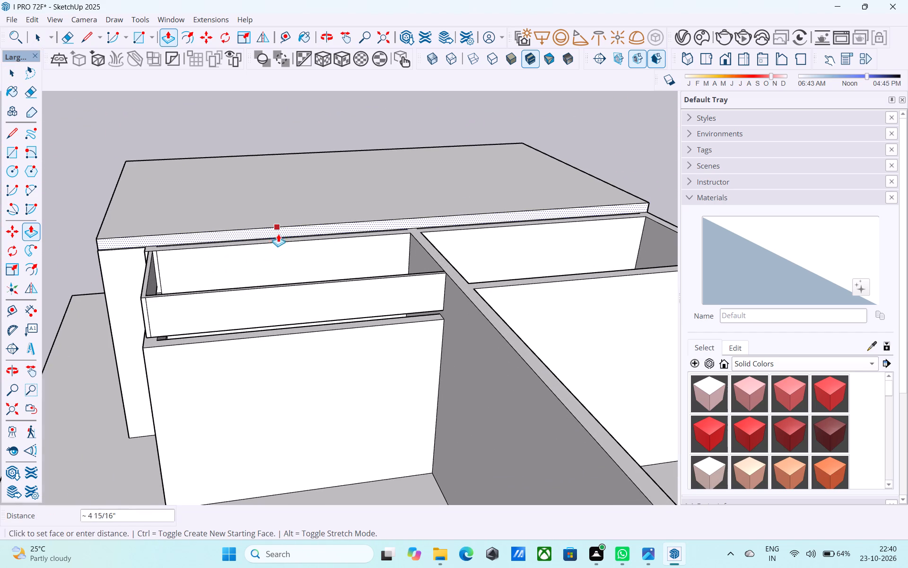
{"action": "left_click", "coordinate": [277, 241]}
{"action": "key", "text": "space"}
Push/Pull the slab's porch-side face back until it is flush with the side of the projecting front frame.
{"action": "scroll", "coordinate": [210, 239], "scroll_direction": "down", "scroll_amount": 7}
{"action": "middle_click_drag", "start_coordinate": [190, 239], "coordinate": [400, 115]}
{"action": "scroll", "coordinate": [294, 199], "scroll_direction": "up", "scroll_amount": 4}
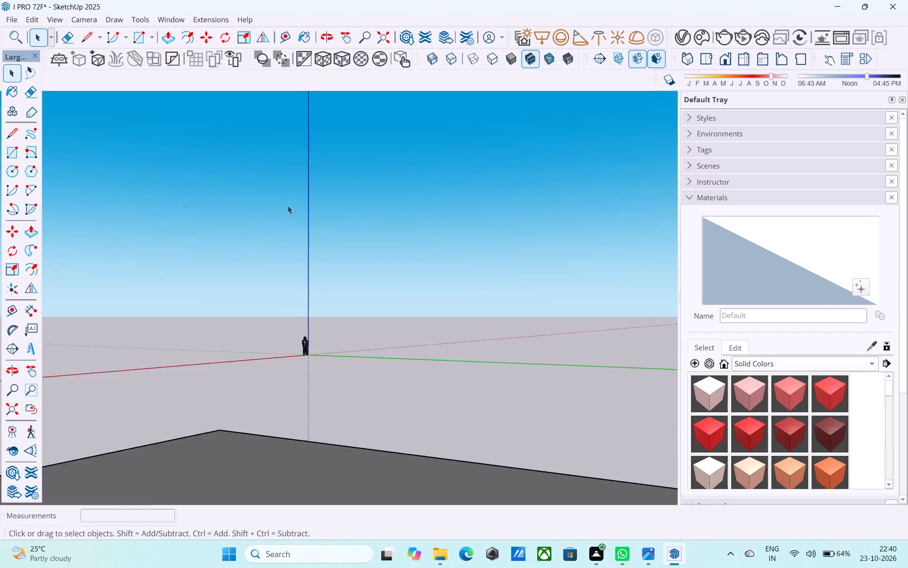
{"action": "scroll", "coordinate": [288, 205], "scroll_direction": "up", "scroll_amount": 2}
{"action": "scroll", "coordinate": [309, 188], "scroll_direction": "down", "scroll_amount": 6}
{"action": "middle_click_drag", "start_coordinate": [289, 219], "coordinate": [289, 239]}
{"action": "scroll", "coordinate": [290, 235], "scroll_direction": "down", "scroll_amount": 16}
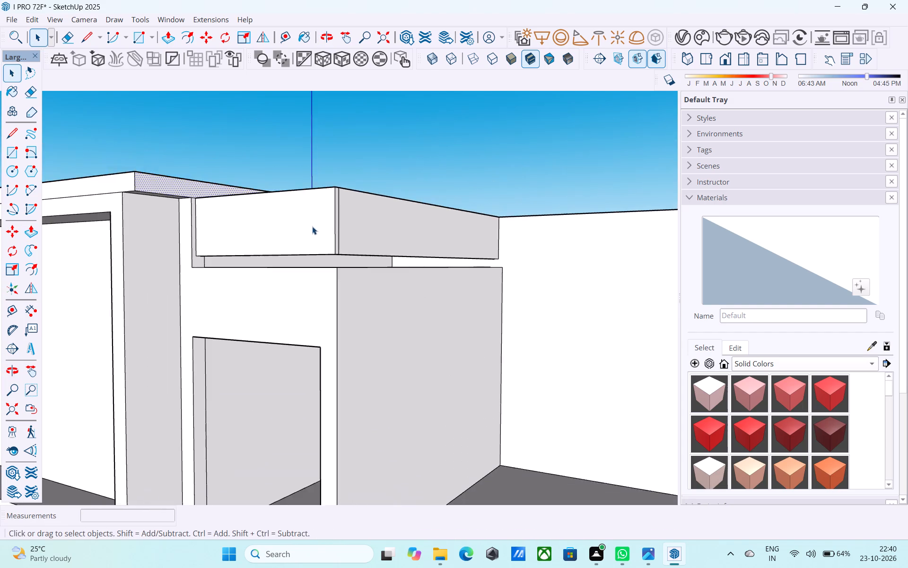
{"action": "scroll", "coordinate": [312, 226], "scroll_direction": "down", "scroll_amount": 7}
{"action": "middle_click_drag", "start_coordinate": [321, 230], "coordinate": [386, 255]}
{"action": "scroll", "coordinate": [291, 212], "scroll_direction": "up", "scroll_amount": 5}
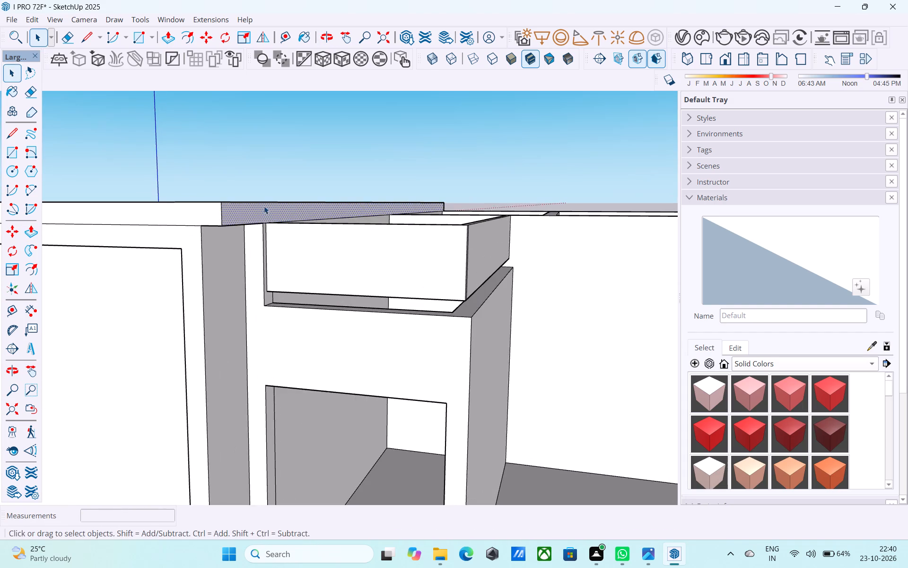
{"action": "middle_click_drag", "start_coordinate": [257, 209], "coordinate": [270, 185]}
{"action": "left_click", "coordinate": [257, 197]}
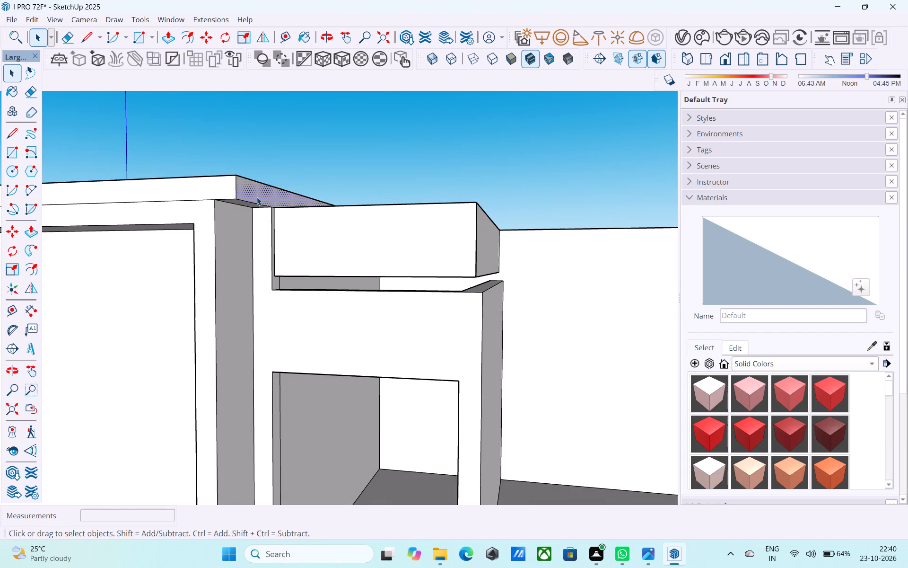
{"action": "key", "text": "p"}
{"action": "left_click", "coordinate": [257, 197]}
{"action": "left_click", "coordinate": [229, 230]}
Push/Pull the slab's porch-side face outward again until it is flush with the porch-side face of the wall below.
{"action": "scroll", "coordinate": [325, 162], "scroll_direction": "down", "scroll_amount": 4}
{"action": "middle_click_drag", "start_coordinate": [324, 166], "coordinate": [210, 247]}
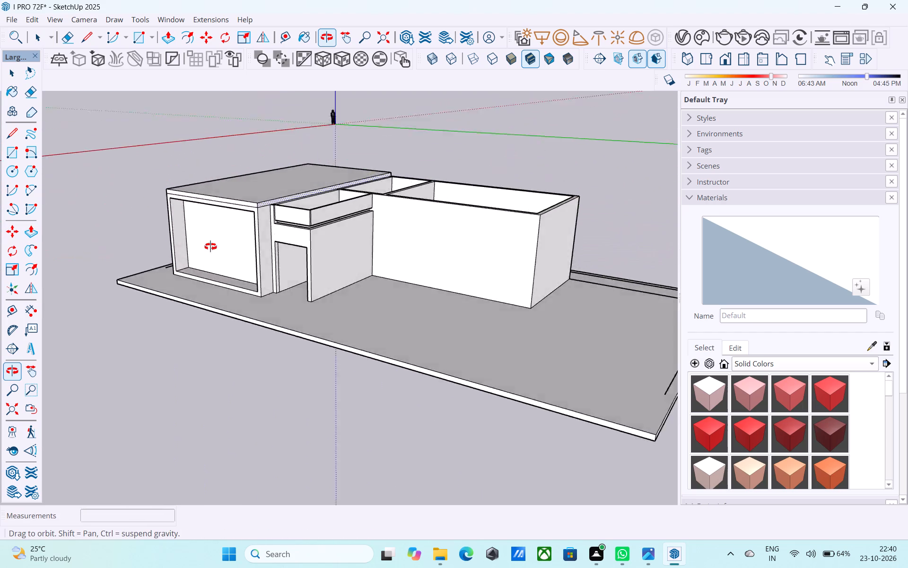
{"action": "middle_click_drag", "start_coordinate": [210, 247], "coordinate": [124, 240]}
{"action": "middle_click_drag", "start_coordinate": [346, 162], "coordinate": [291, 204]}
{"action": "scroll", "coordinate": [303, 194], "scroll_direction": "up", "scroll_amount": 8}
{"action": "middle_click_drag", "start_coordinate": [381, 164], "coordinate": [353, 181]}
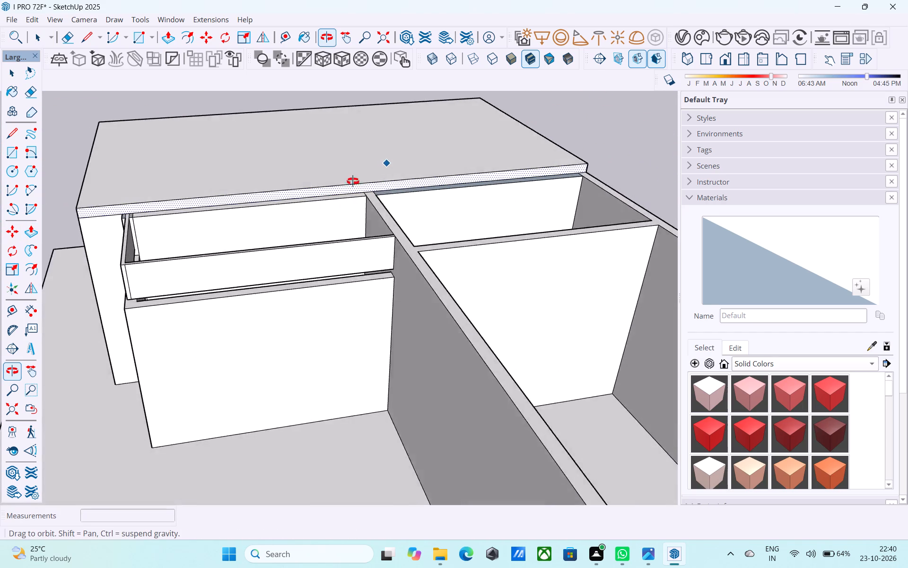
{"action": "middle_click_drag", "start_coordinate": [353, 181], "coordinate": [338, 211]}
{"action": "scroll", "coordinate": [338, 211], "scroll_direction": "up", "scroll_amount": 7}
{"action": "left_click", "coordinate": [340, 179]}
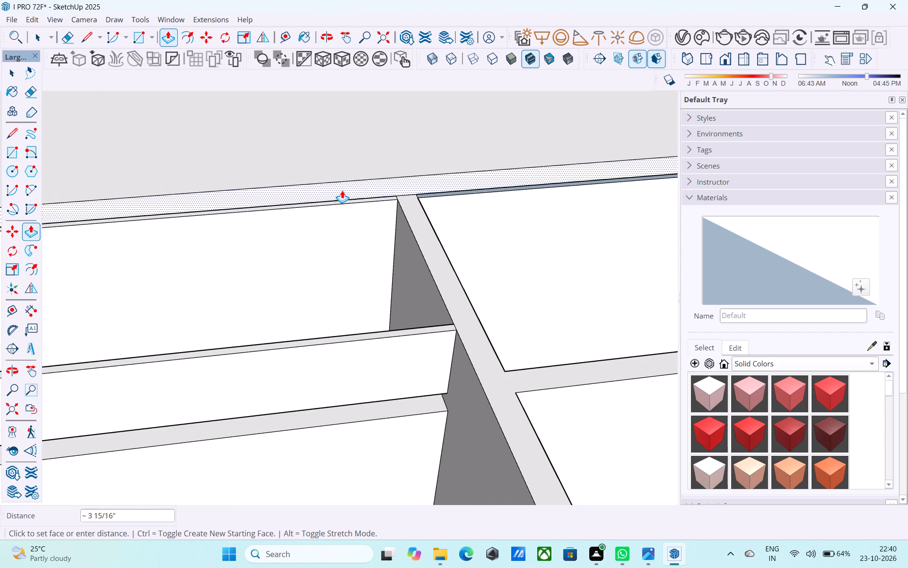
{"action": "left_click", "coordinate": [343, 197]}
{"action": "scroll", "coordinate": [349, 178], "scroll_direction": "down", "scroll_amount": 12}
{"action": "middle_click", "coordinate": [378, 165]}
{"action": "key", "text": "space"}
Draw a vertical line across the slab's porch-side edge face at the wall corner, dividing it into porch and rear-room parts.
{"action": "scroll", "coordinate": [375, 163], "scroll_direction": "up", "scroll_amount": 4}
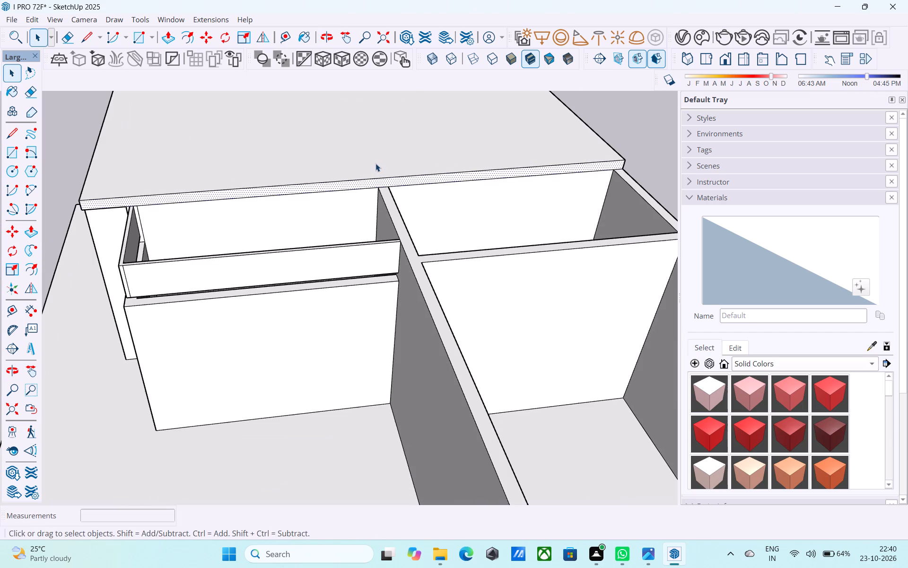
{"action": "key", "text": "l"}
{"action": "left_click", "coordinate": [378, 186]}
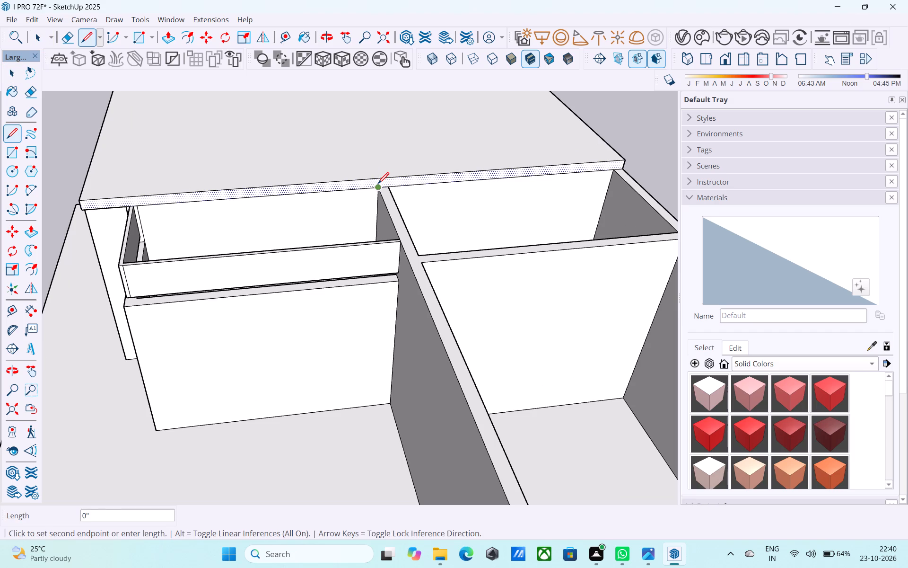
{"action": "scroll", "coordinate": [378, 184], "scroll_direction": "up", "scroll_amount": 6}
{"action": "left_click", "coordinate": [379, 177]}
{"action": "scroll", "coordinate": [352, 161], "scroll_direction": "down", "scroll_amount": 7}
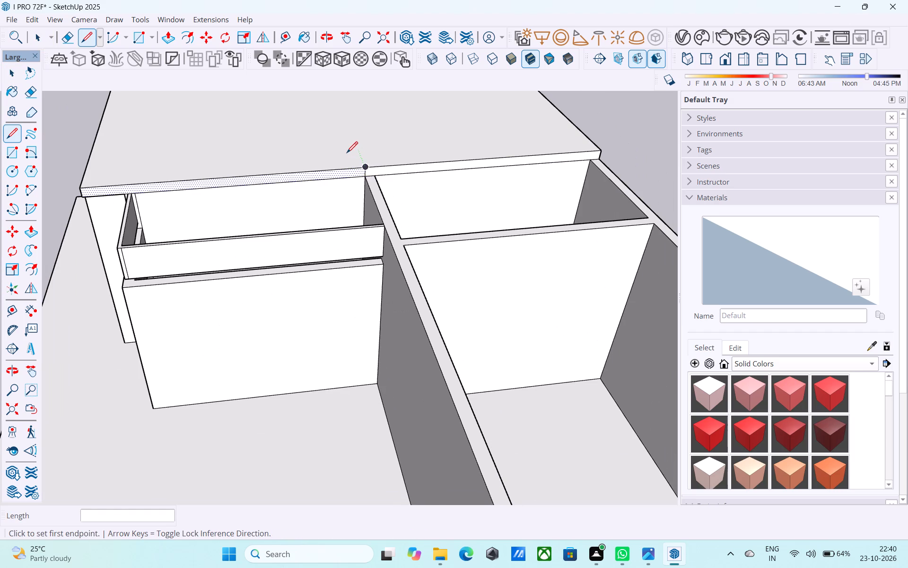
{"action": "scroll", "coordinate": [347, 154], "scroll_direction": "down", "scroll_amount": 7}
{"action": "scroll", "coordinate": [374, 160], "scroll_direction": "up", "scroll_amount": 5}
{"action": "key", "text": "space"}
Push/Pull the rear-room part of the slab's edge face 25' over the remaining rooms to the far end wall.
{"action": "left_click", "coordinate": [377, 162]}
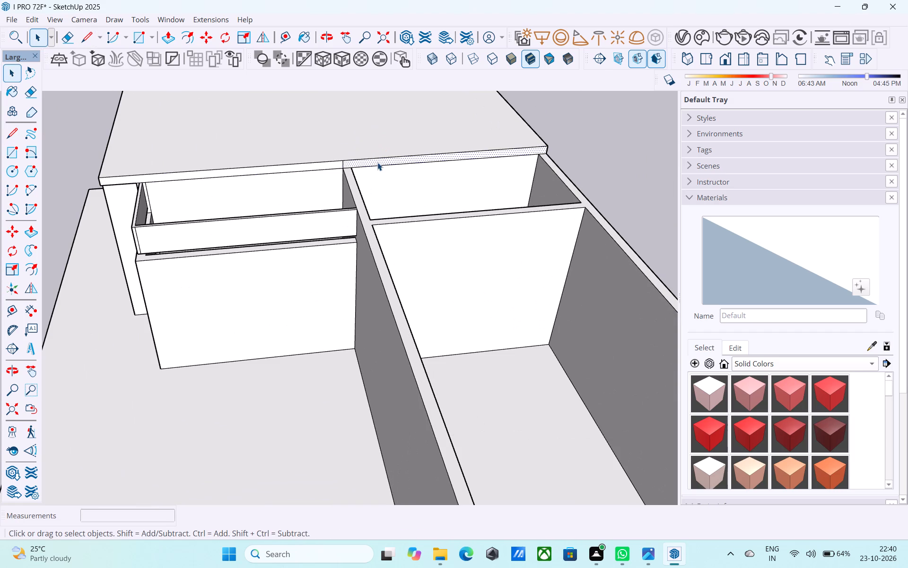
{"action": "key", "text": "p"}
{"action": "left_click", "coordinate": [377, 162]}
{"action": "scroll", "coordinate": [384, 178], "scroll_direction": "down", "scroll_amount": 10}
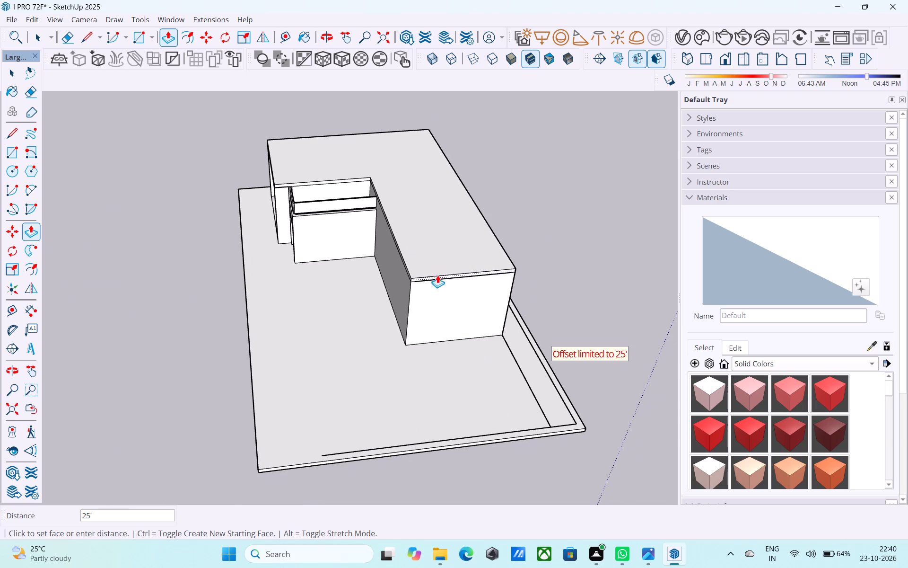
{"action": "left_click", "coordinate": [437, 275]}
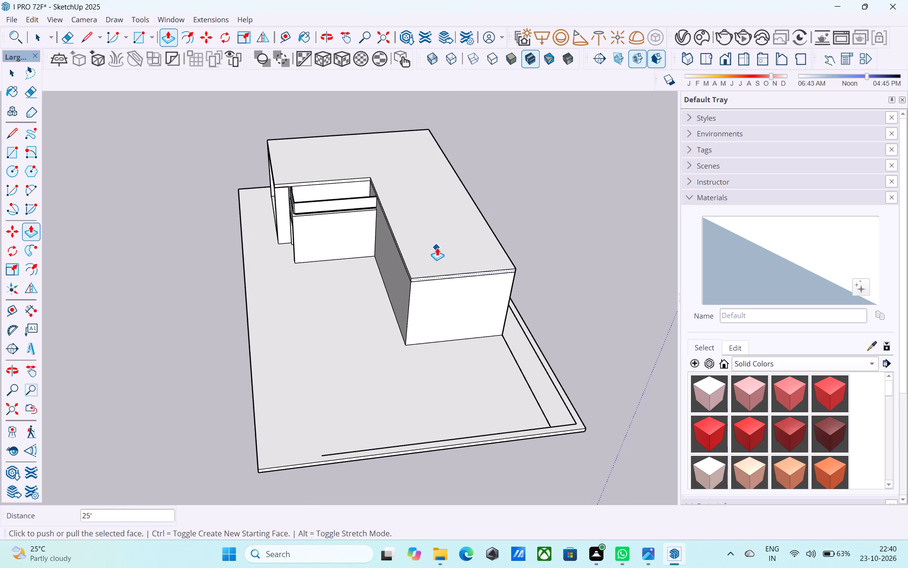
Push/Pull the slab's remaining porch-side face inward 6" until it is flush with the side of the projecting front frame.
{"action": "middle_click_drag", "start_coordinate": [437, 248], "coordinate": [540, 215]}
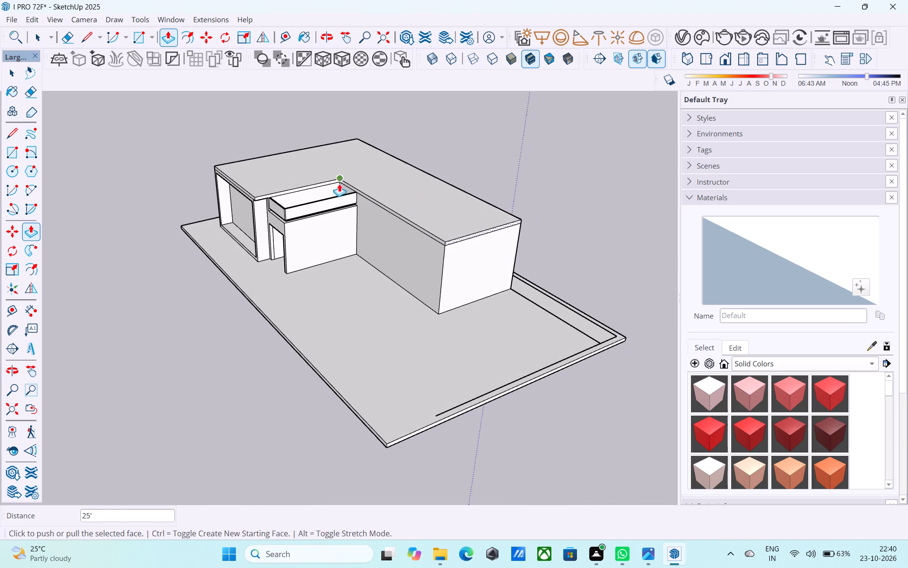
{"action": "scroll", "coordinate": [337, 184], "scroll_direction": "up", "scroll_amount": 7}
{"action": "key", "text": "space"}
{"action": "middle_click_drag", "start_coordinate": [248, 203], "coordinate": [501, 159]}
{"action": "middle_click_drag", "start_coordinate": [399, 195], "coordinate": [439, 181], "text": "shift"}
{"action": "scroll", "coordinate": [428, 175], "scroll_direction": "up", "scroll_amount": 4}
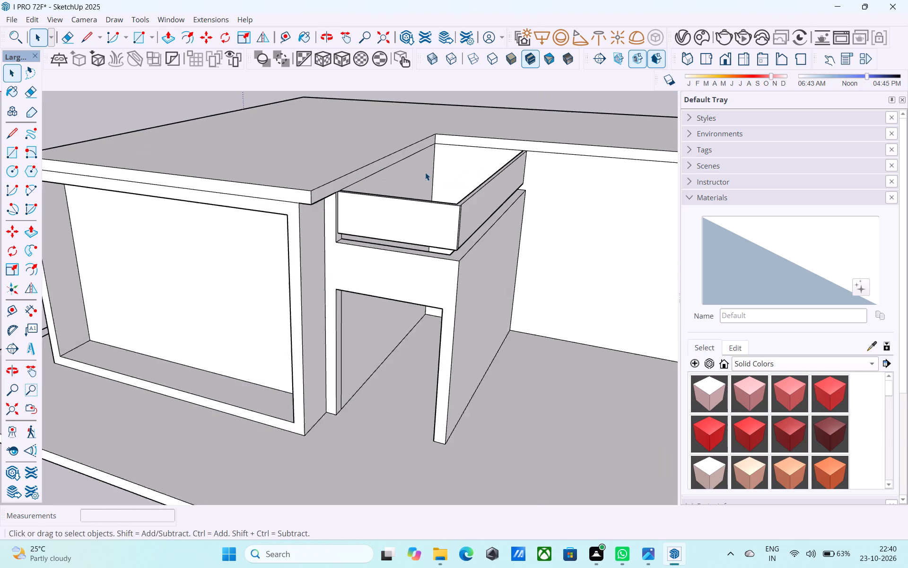
{"action": "scroll", "coordinate": [425, 172], "scroll_direction": "up", "scroll_amount": 1}
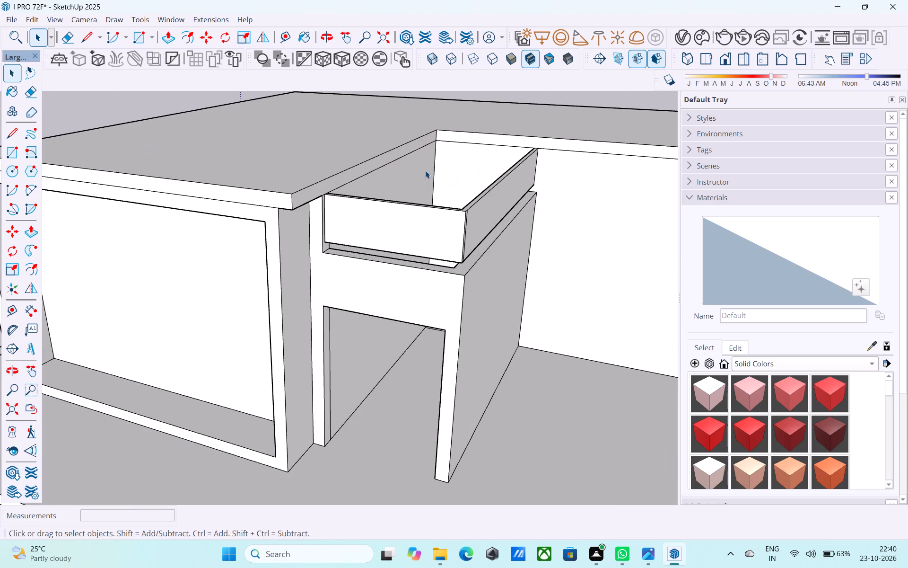
{"action": "left_click", "coordinate": [337, 186]}
{"action": "left_click", "coordinate": [331, 185]}
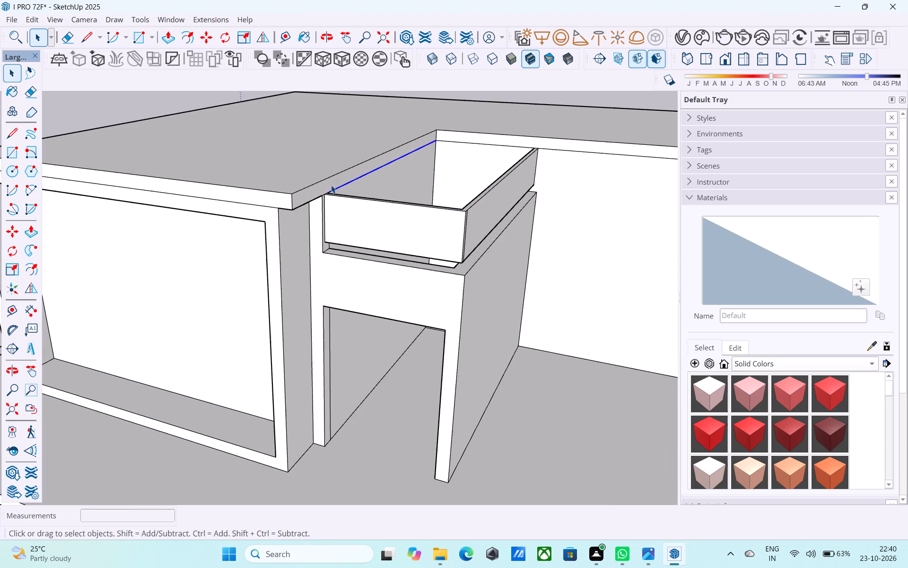
{"action": "key", "text": "p"}
{"action": "left_click", "coordinate": [325, 197]}
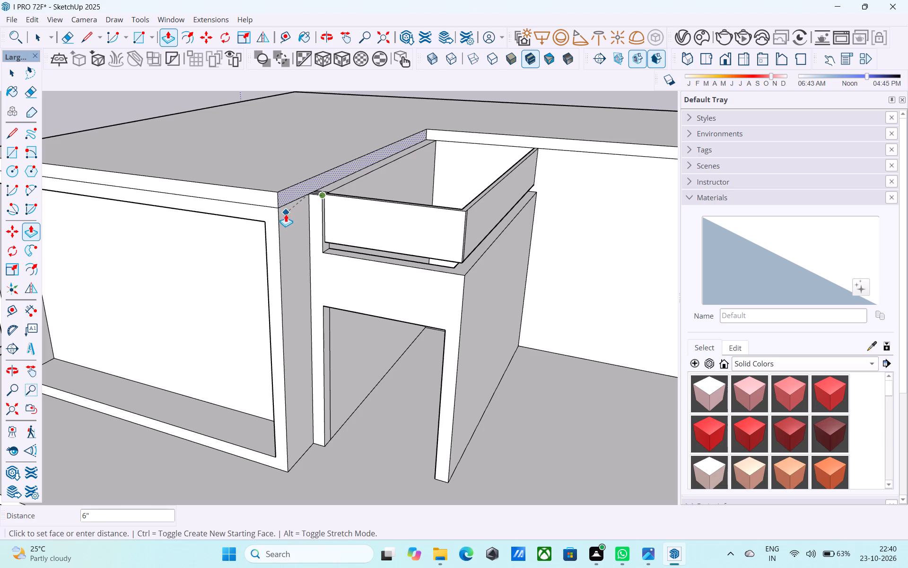
{"action": "left_click", "coordinate": [285, 214]}
{"action": "key", "text": "space"}
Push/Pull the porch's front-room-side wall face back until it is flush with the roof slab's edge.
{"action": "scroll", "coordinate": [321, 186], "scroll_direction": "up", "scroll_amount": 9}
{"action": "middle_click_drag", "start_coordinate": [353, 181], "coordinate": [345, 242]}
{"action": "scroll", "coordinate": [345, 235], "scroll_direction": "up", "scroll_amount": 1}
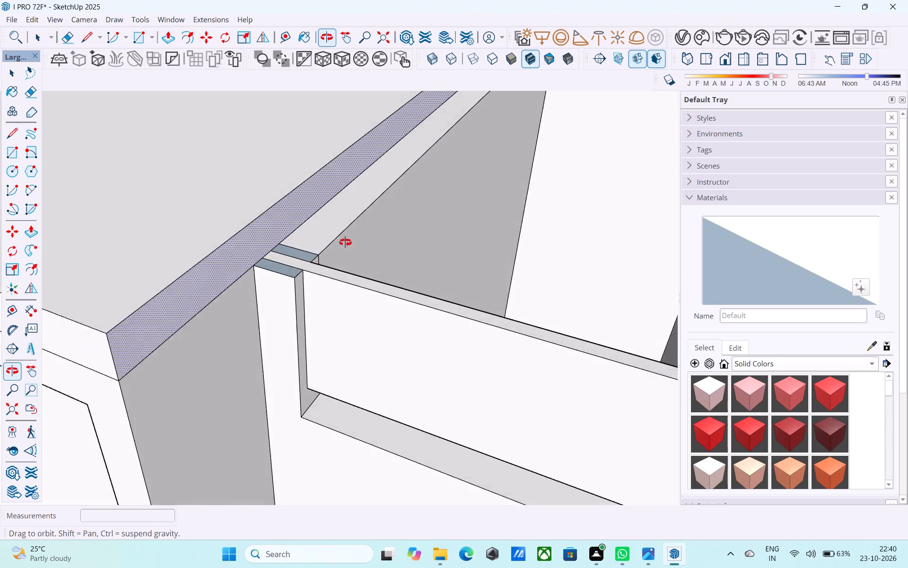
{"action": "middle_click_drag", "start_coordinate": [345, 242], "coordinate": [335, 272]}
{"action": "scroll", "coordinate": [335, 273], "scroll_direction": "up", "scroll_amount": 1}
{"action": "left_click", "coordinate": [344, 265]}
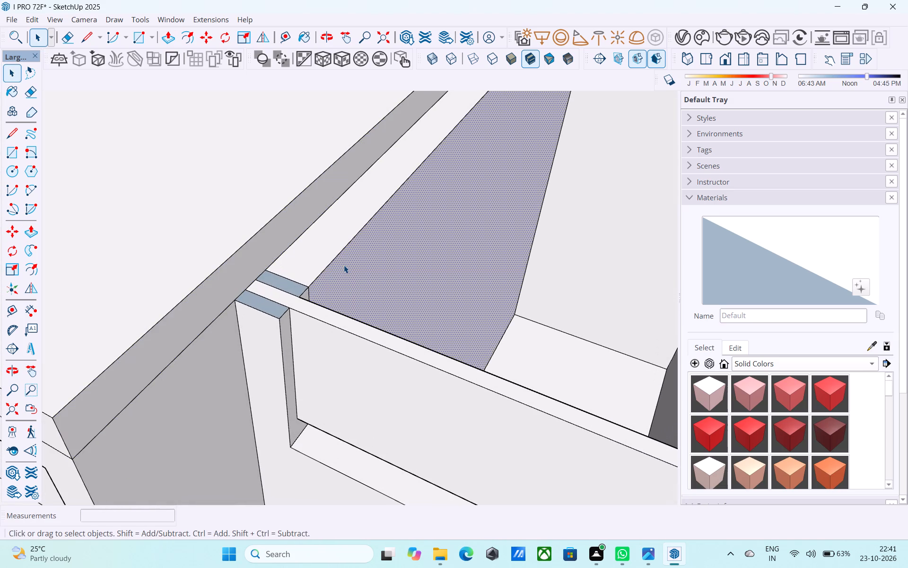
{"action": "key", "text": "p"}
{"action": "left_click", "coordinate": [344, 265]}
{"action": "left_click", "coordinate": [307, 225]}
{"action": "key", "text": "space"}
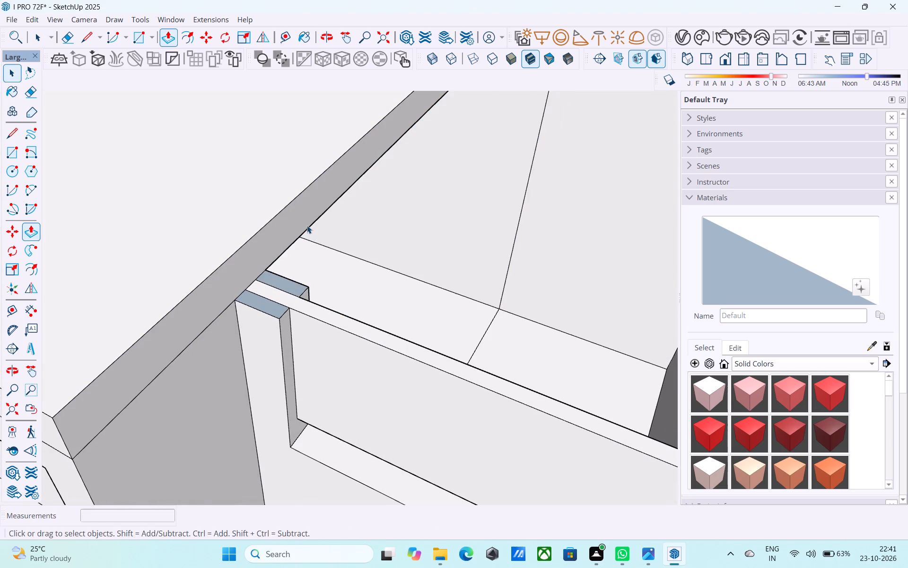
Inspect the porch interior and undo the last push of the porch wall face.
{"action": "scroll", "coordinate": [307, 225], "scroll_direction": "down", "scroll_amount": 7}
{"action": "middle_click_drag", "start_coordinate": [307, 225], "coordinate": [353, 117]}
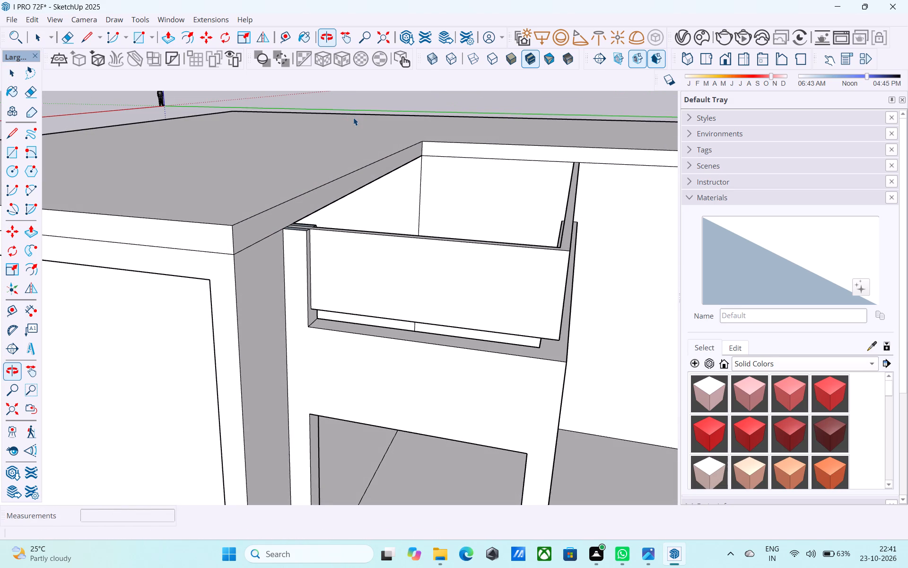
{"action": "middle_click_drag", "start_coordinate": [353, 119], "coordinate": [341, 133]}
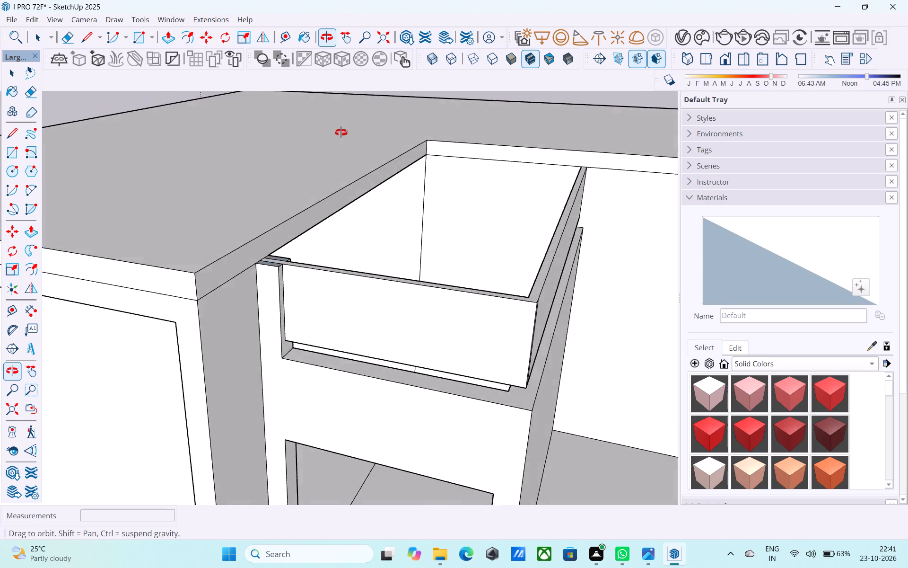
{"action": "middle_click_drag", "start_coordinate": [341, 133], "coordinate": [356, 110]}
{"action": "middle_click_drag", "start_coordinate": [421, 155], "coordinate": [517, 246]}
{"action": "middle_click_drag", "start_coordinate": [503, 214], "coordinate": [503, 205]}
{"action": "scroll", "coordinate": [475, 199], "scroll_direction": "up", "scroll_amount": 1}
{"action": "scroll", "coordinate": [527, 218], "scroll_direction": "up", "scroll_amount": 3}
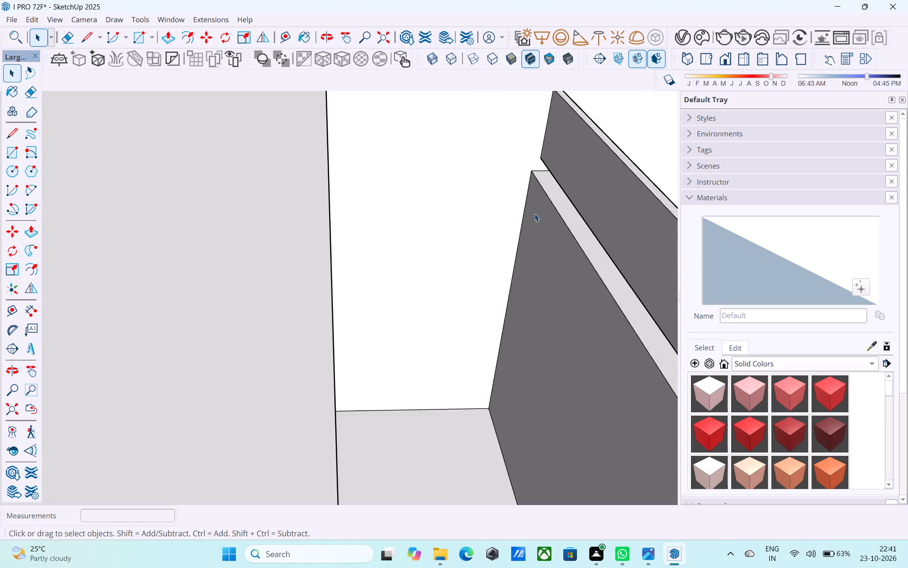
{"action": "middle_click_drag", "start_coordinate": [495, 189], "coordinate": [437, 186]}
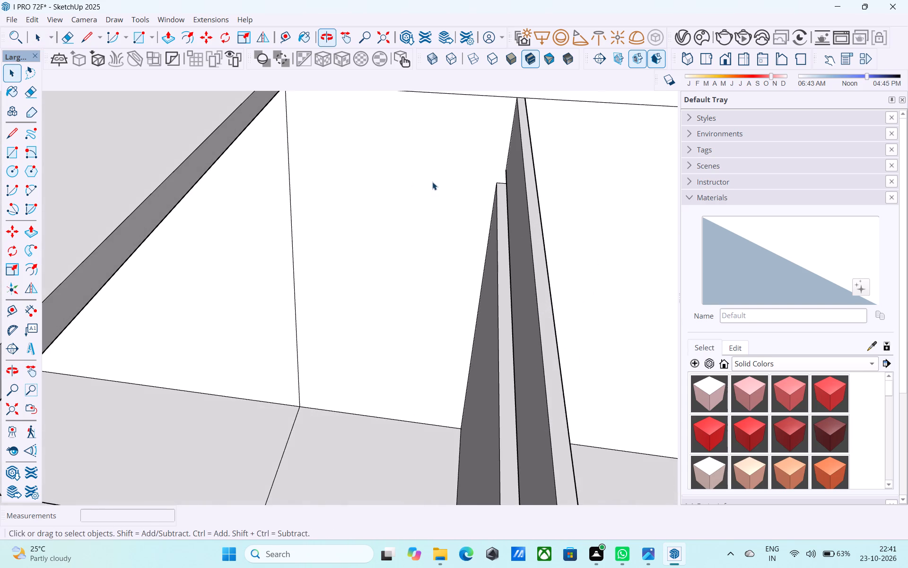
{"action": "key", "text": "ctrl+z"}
Draw an 11' 6" horizontal line along the porch's front-room-side wall face, 6" above the top of the porch's front beam.
{"action": "scroll", "coordinate": [432, 181], "scroll_direction": "down", "scroll_amount": 6}
{"action": "middle_click_drag", "start_coordinate": [424, 182], "coordinate": [418, 178]}
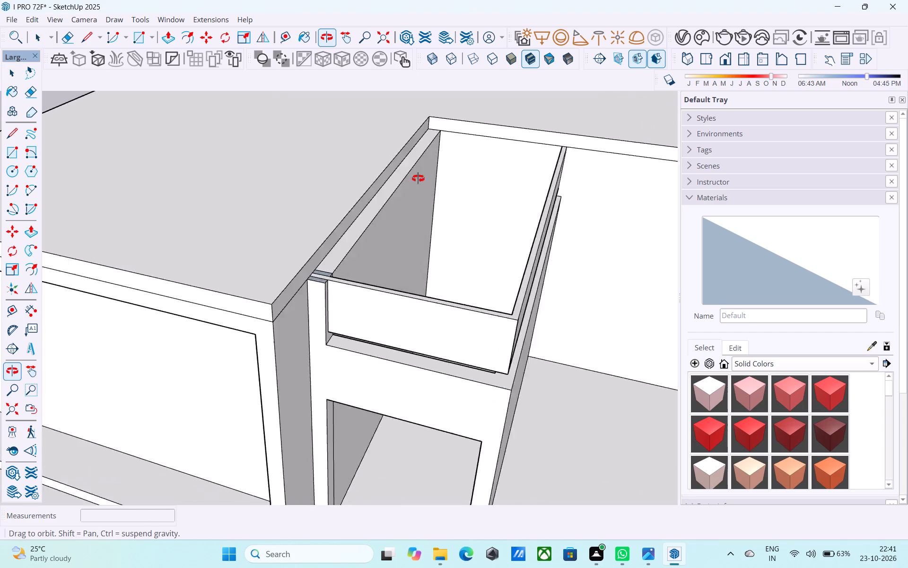
{"action": "middle_click_drag", "start_coordinate": [418, 178], "coordinate": [101, 230]}
{"action": "middle_click_drag", "start_coordinate": [180, 254], "coordinate": [180, 242], "text": "shift"}
{"action": "scroll", "coordinate": [225, 264], "scroll_direction": "up", "scroll_amount": 6}
{"action": "middle_click_drag", "start_coordinate": [255, 266], "coordinate": [248, 248], "text": "shift"}
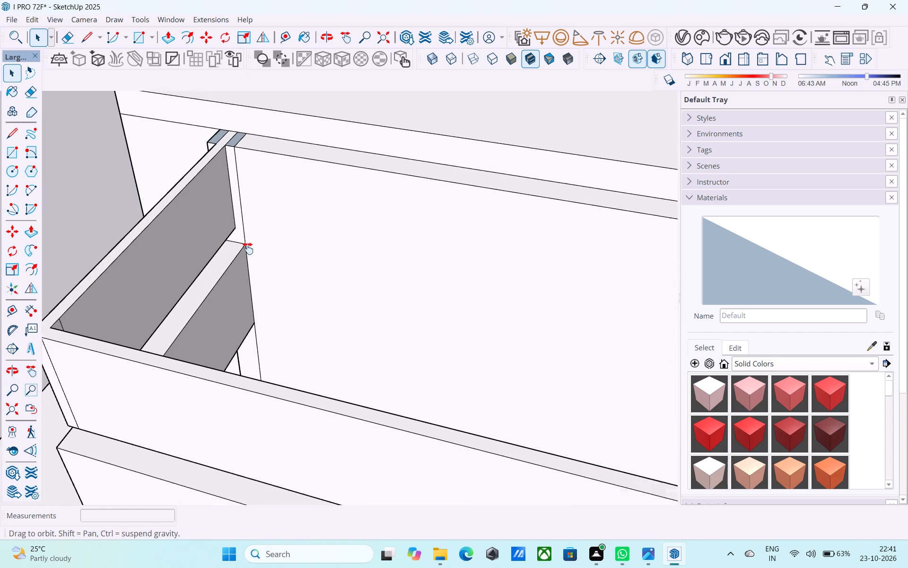
{"action": "middle_click_drag", "start_coordinate": [248, 248], "coordinate": [240, 237], "text": "shift"}
{"action": "key", "text": "l"}
{"action": "left_click", "coordinate": [240, 233]}
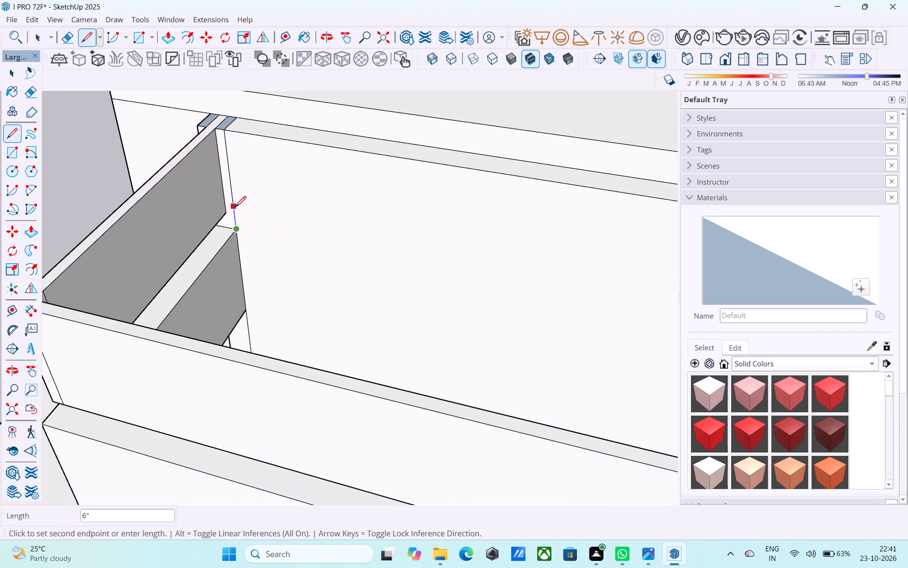
{"action": "left_click", "coordinate": [235, 208]}
{"action": "left_click", "coordinate": [233, 207]}
{"action": "scroll", "coordinate": [233, 207], "scroll_direction": "down", "scroll_amount": 6}
{"action": "middle_click_drag", "start_coordinate": [233, 207], "coordinate": [425, 193]}
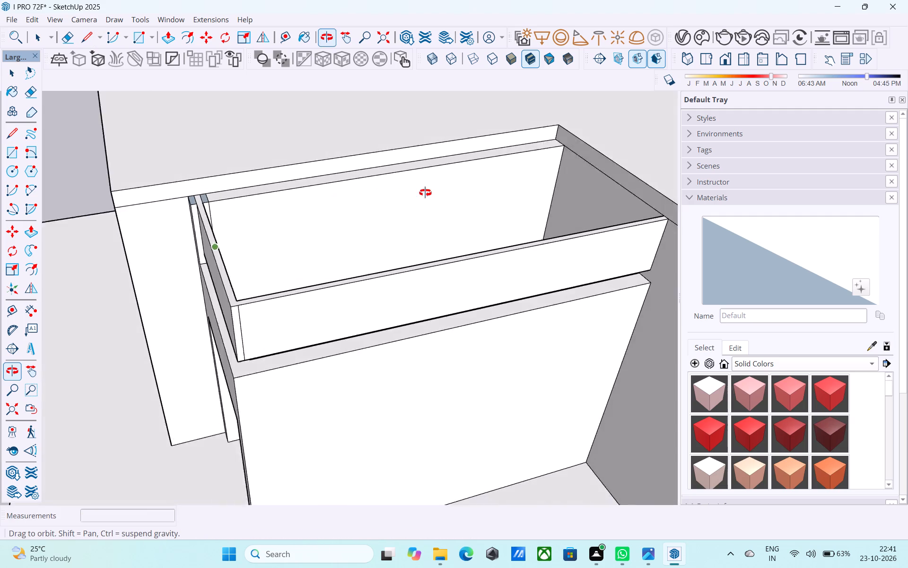
{"action": "middle_click_drag", "start_coordinate": [425, 193], "coordinate": [434, 190]}
{"action": "left_click", "coordinate": [538, 177]}
{"action": "key", "text": "space"}
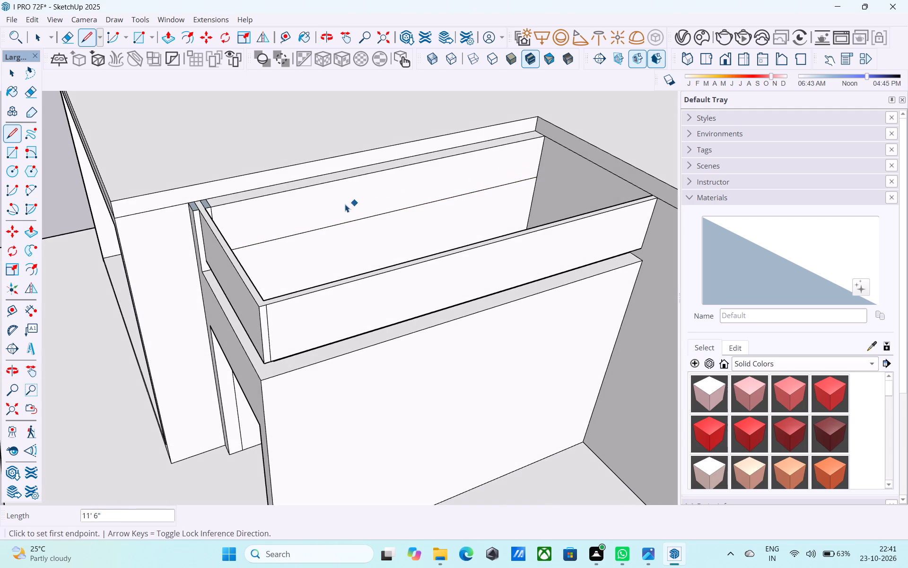
Copy the horizontal line on the porch's front-room-side wall face 6" down, to the level of the front beam's top.
{"action": "middle_click_drag", "start_coordinate": [373, 201], "coordinate": [262, 217]}
{"action": "scroll", "coordinate": [255, 219], "scroll_direction": "up", "scroll_amount": 5}
{"action": "left_click", "coordinate": [241, 230]}
{"action": "left_click", "coordinate": [241, 230]}
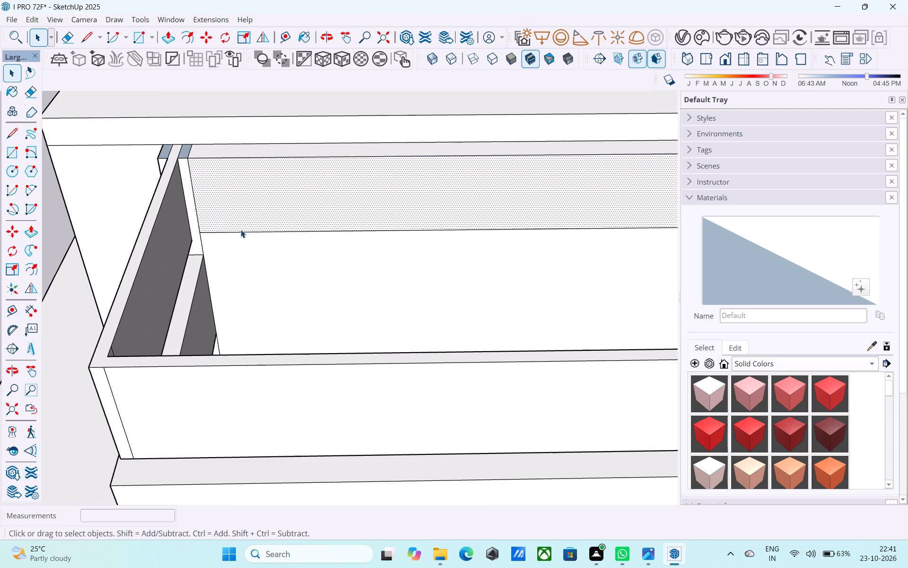
{"action": "left_click", "coordinate": [242, 231]}
{"action": "key", "text": "m"}
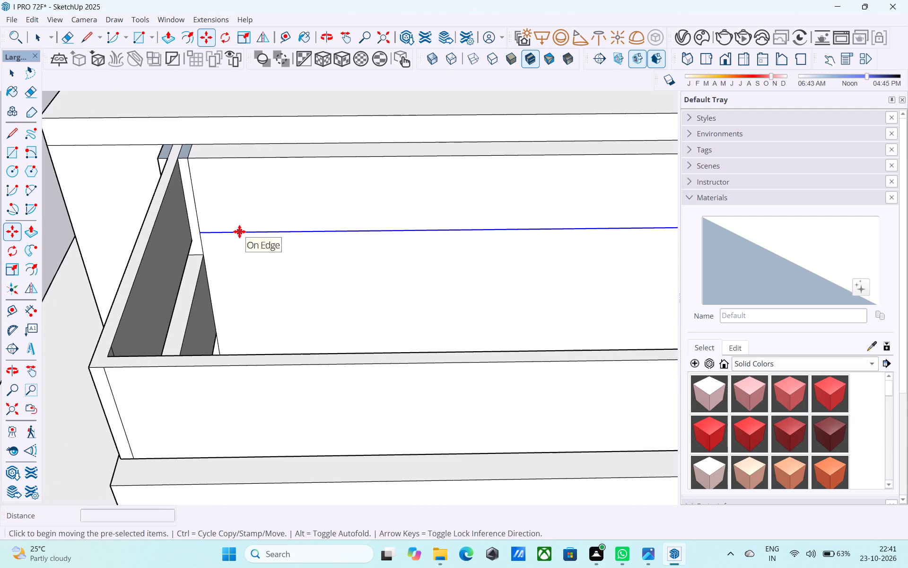
{"action": "left_click", "coordinate": [204, 237]}
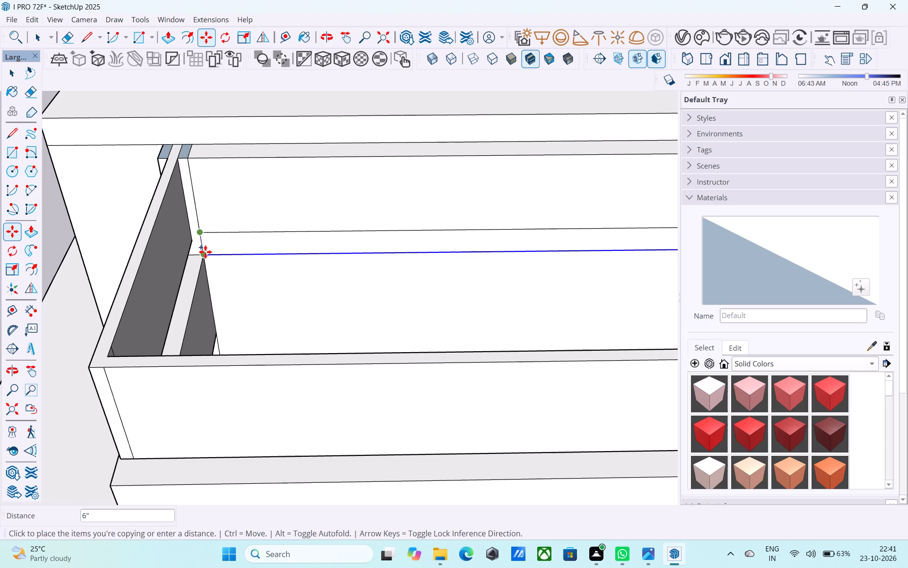
{"action": "left_click", "coordinate": [205, 252]}
{"action": "key", "text": "space"}
Push/Pull the 6" strip between the two lines 4' 8" across the porch, beneath the parapet.
{"action": "left_click_drag", "start_coordinate": [228, 246], "coordinate": [232, 244]}
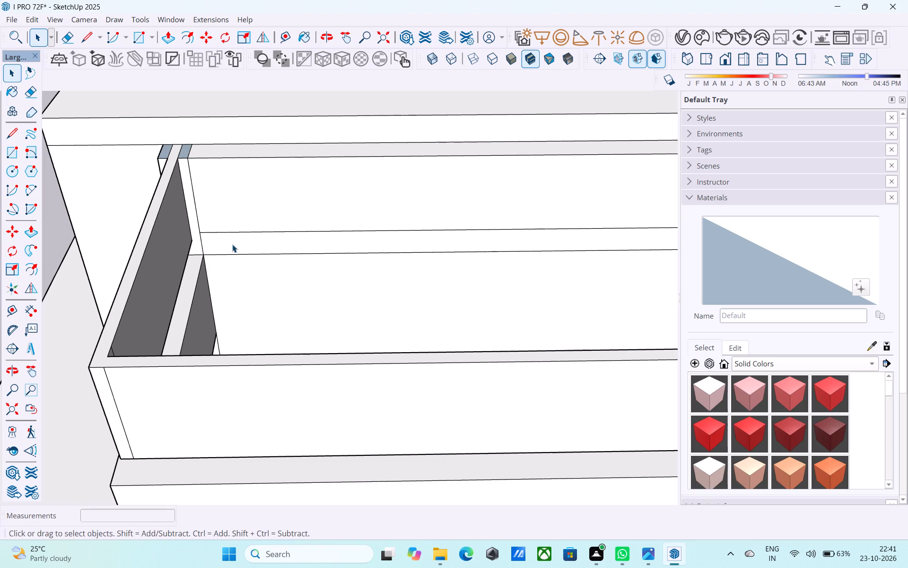
{"action": "left_click", "coordinate": [233, 242]}
{"action": "key", "text": "p"}
{"action": "left_click", "coordinate": [229, 237]}
{"action": "scroll", "coordinate": [233, 244], "scroll_direction": "down", "scroll_amount": 12}
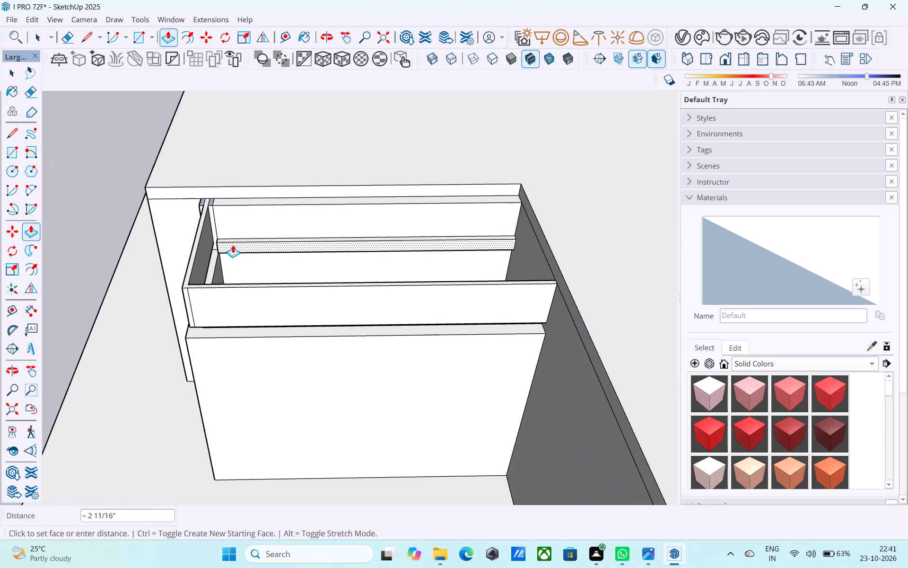
{"action": "scroll", "coordinate": [233, 245], "scroll_direction": "down", "scroll_amount": 3}
{"action": "middle_click_drag", "start_coordinate": [231, 300], "coordinate": [493, 147]}
{"action": "scroll", "coordinate": [412, 221], "scroll_direction": "up", "scroll_amount": 8}
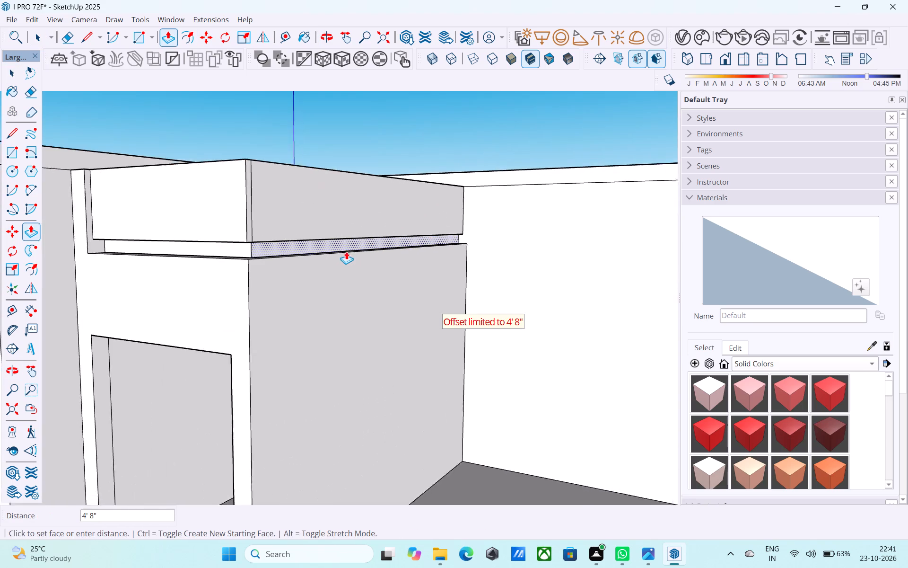
{"action": "left_click", "coordinate": [274, 258]}
Push/Pull the slab band's outer side face 2" outward, to the outer face of the porch parapet above.
{"action": "middle_click_drag", "start_coordinate": [304, 199], "coordinate": [541, 328]}
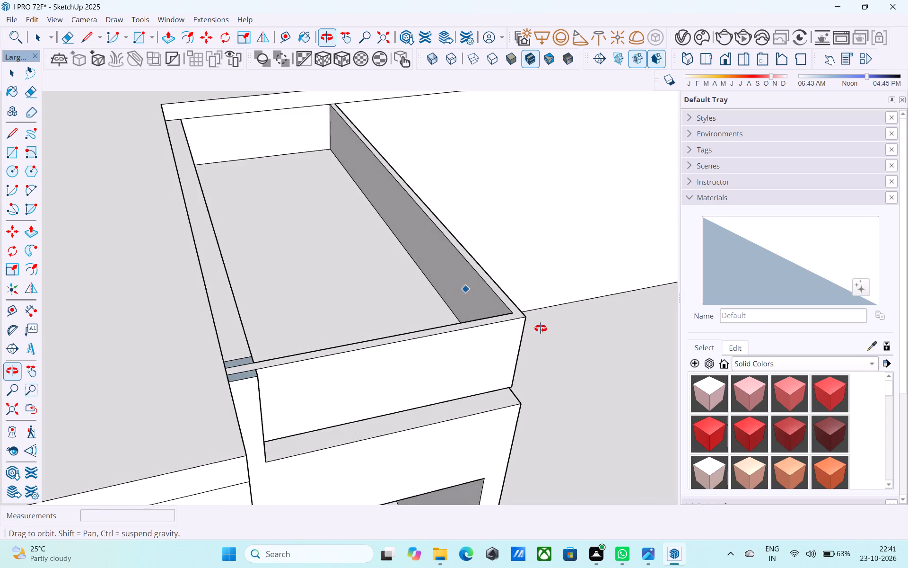
{"action": "middle_click_drag", "start_coordinate": [541, 328], "coordinate": [390, 176]}
{"action": "scroll", "coordinate": [352, 224], "scroll_direction": "up", "scroll_amount": 7}
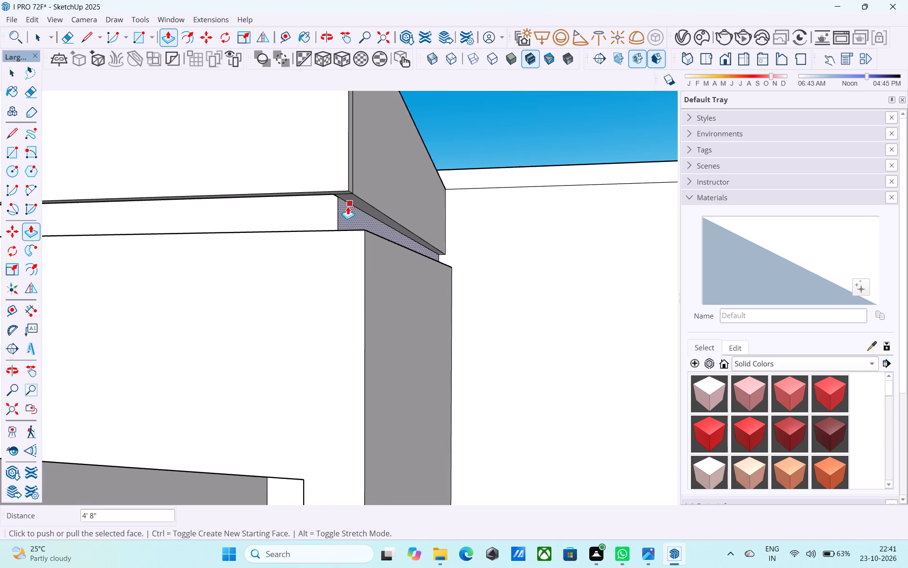
{"action": "left_click", "coordinate": [348, 206]}
{"action": "left_click", "coordinate": [371, 169]}
{"action": "scroll", "coordinate": [319, 210], "scroll_direction": "up", "scroll_amount": 5}
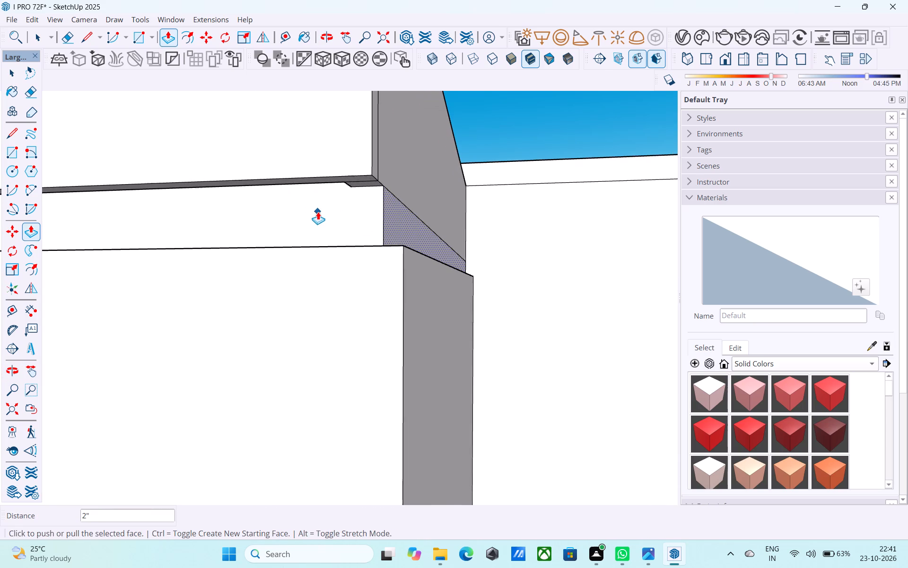
Push/Pull the slab band's front face outward in stages until it is flush with the porch's front beam.
{"action": "key", "text": "space"}
{"action": "left_click", "coordinate": [318, 212]}
{"action": "key", "text": "p"}
{"action": "left_click", "coordinate": [318, 212]}
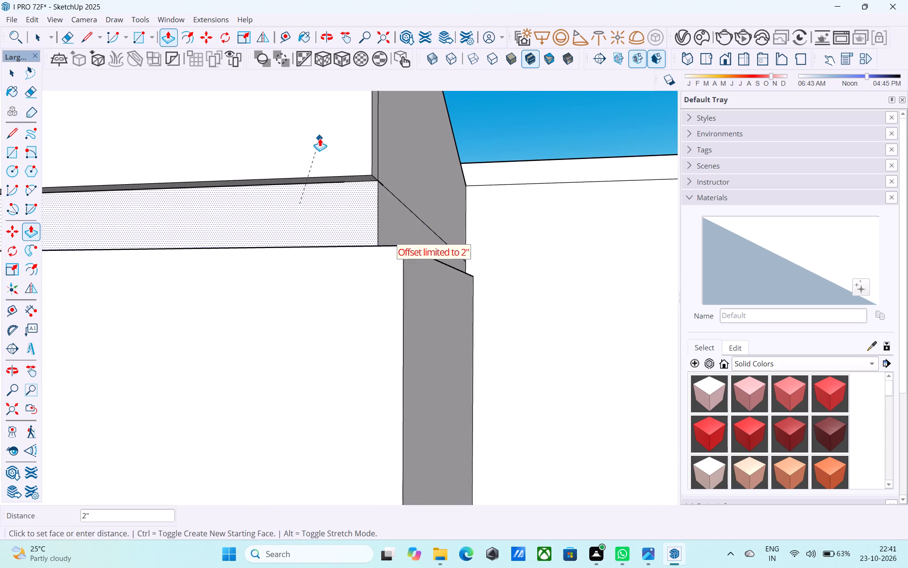
{"action": "left_click", "coordinate": [320, 138]}
{"action": "scroll", "coordinate": [320, 138], "scroll_direction": "down", "scroll_amount": 6}
{"action": "middle_click_drag", "start_coordinate": [321, 182], "coordinate": [334, 288]}
{"action": "scroll", "coordinate": [334, 288], "scroll_direction": "up", "scroll_amount": 1}
{"action": "left_click", "coordinate": [334, 184]}
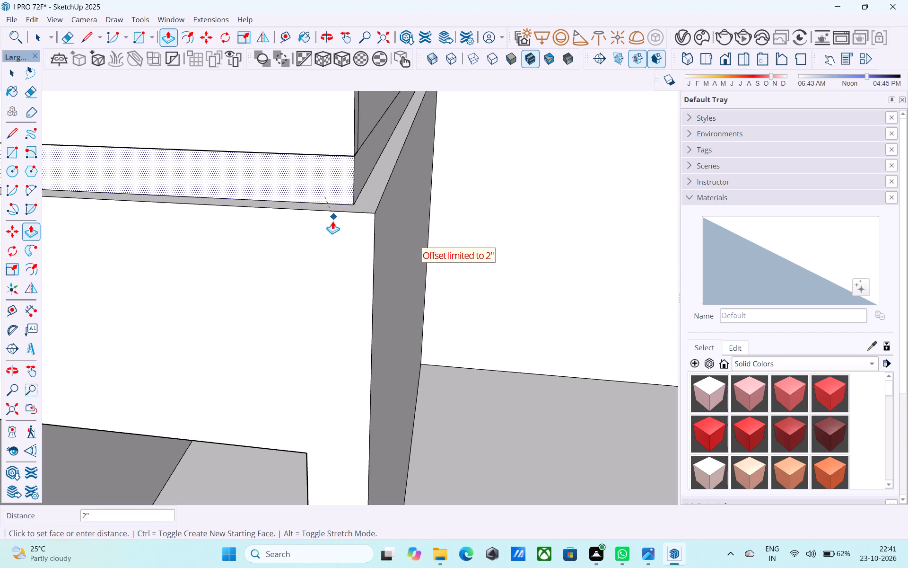
{"action": "left_click", "coordinate": [330, 227]}
{"action": "left_click", "coordinate": [331, 183]}
{"action": "left_click", "coordinate": [329, 222]}
{"action": "key", "text": "space"}
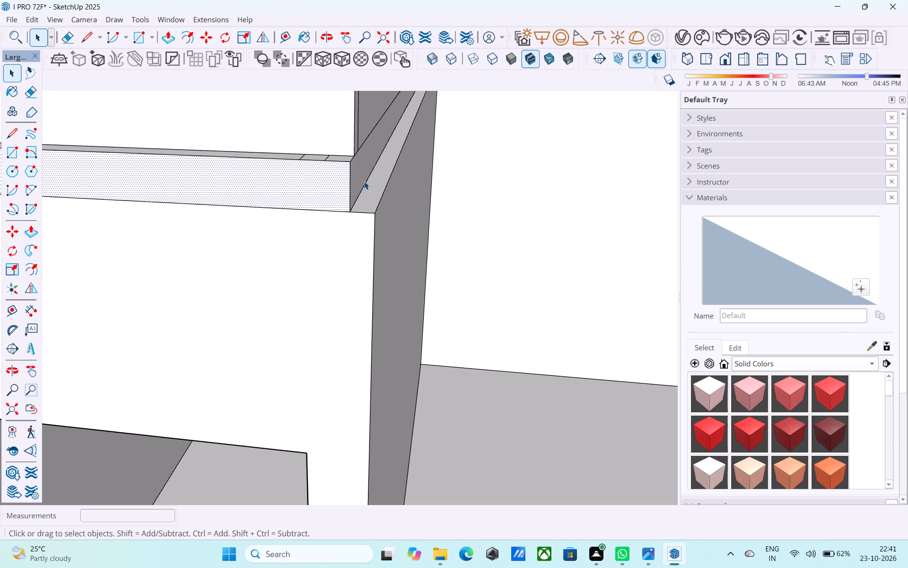
Push/Pull the slab band's outer side face outward until it is flush with the porch's outer wall.
{"action": "left_click", "coordinate": [364, 181]}
{"action": "left_click", "coordinate": [364, 180]}
{"action": "left_click", "coordinate": [363, 178]}
{"action": "key", "text": "p"}
{"action": "left_click", "coordinate": [362, 178]}
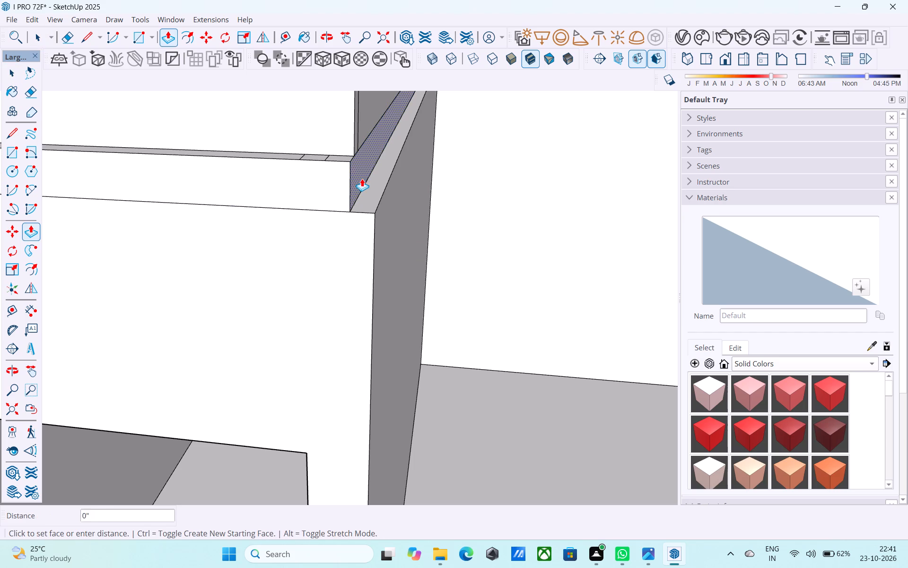
{"action": "left_click", "coordinate": [385, 212]}
{"action": "key", "text": "space"}
Examine the slab band beneath the porch parapet from the outer side and the front.
{"action": "scroll", "coordinate": [385, 212], "scroll_direction": "down", "scroll_amount": 12}
{"action": "middle_click_drag", "start_coordinate": [371, 213], "coordinate": [368, 298]}
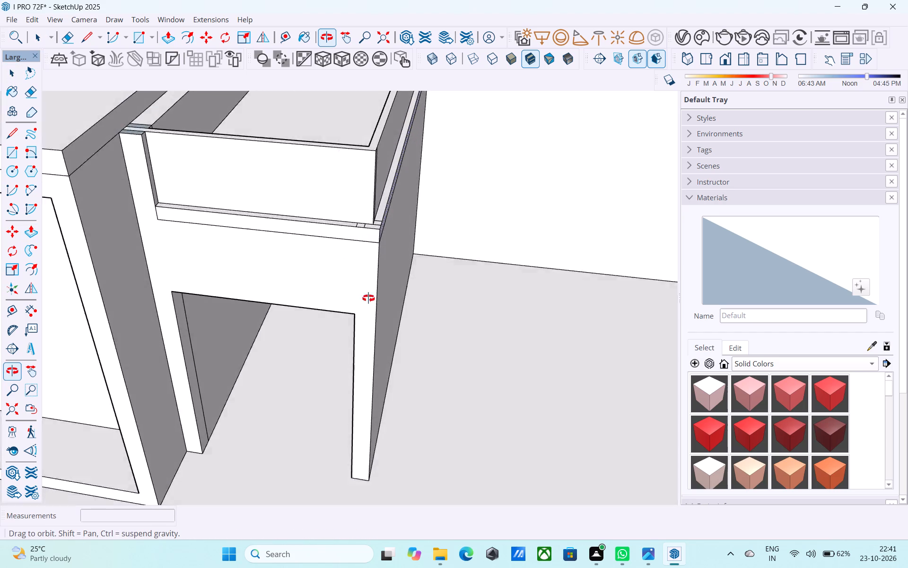
{"action": "middle_click_drag", "start_coordinate": [368, 298], "coordinate": [178, 315]}
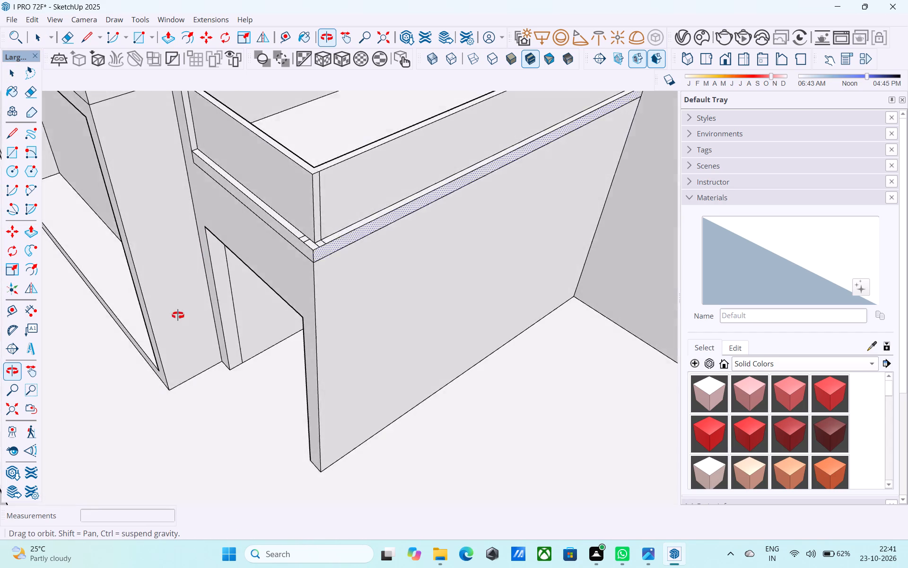
{"action": "middle_click_drag", "start_coordinate": [178, 315], "coordinate": [178, 317]}
{"action": "scroll", "coordinate": [267, 216], "scroll_direction": "up", "scroll_amount": 5}
{"action": "scroll", "coordinate": [193, 199], "scroll_direction": "down", "scroll_amount": 7}
{"action": "scroll", "coordinate": [280, 231], "scroll_direction": "down", "scroll_amount": 7}
{"action": "middle_click_drag", "start_coordinate": [271, 247], "coordinate": [427, 179]}
{"action": "scroll", "coordinate": [432, 170], "scroll_direction": "down", "scroll_amount": 7}
{"action": "middle_click_drag", "start_coordinate": [328, 281], "coordinate": [349, 168]}
{"action": "scroll", "coordinate": [349, 162], "scroll_direction": "up", "scroll_amount": 7}
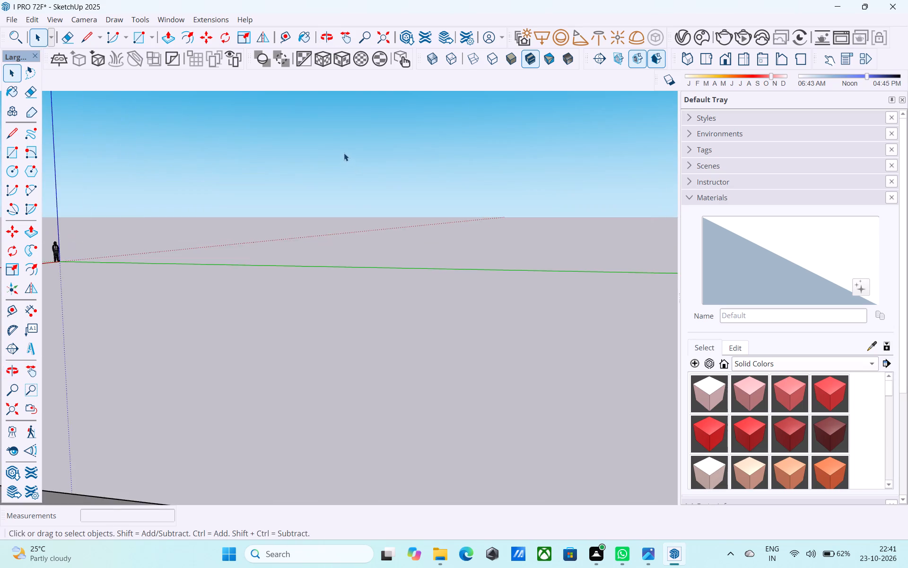
Save the model.
{"action": "scroll", "coordinate": [340, 148], "scroll_direction": "down", "scroll_amount": 6}
{"action": "middle_click_drag", "start_coordinate": [339, 148], "coordinate": [353, 182]}
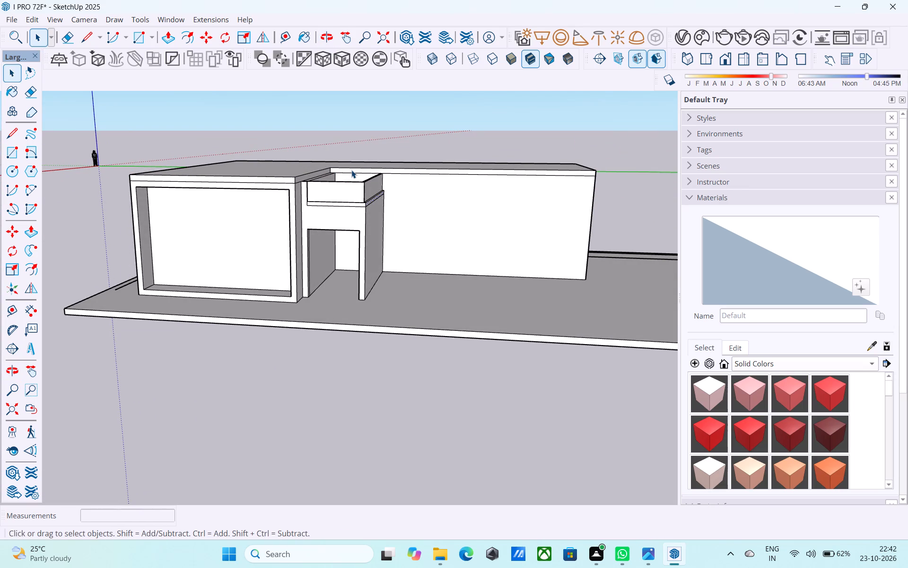
{"action": "key", "text": "ctrl+s"}
{"action": "key", "text": "space"}
Push/Pull the front-room-side wall face above the porch slab back 6" until it is flush with the roof slab's edge.
{"action": "scroll", "coordinate": [348, 168], "scroll_direction": "up", "scroll_amount": 1}
{"action": "scroll", "coordinate": [348, 168], "scroll_direction": "down", "scroll_amount": 2}
{"action": "middle_click_drag", "start_coordinate": [346, 173], "coordinate": [362, 261]}
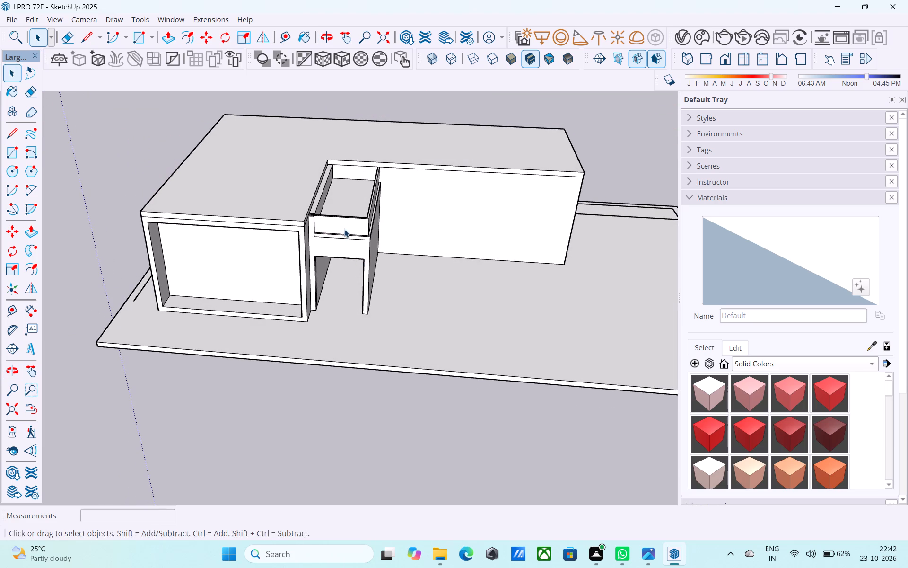
{"action": "middle_click_drag", "start_coordinate": [344, 228], "coordinate": [358, 201], "text": "shift"}
{"action": "scroll", "coordinate": [352, 211], "scroll_direction": "up", "scroll_amount": 5}
{"action": "scroll", "coordinate": [324, 251], "scroll_direction": "up", "scroll_amount": 7}
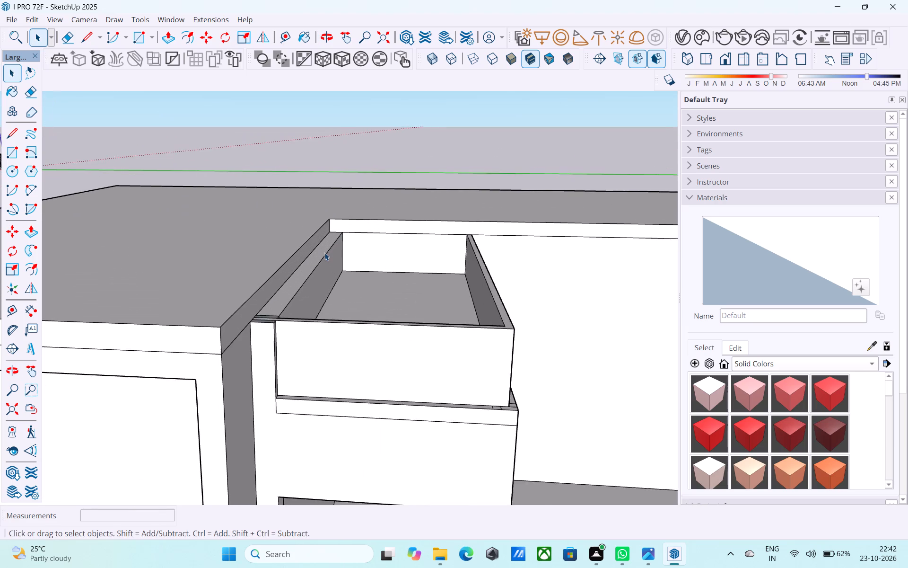
{"action": "middle_click_drag", "start_coordinate": [324, 252], "coordinate": [277, 299]}
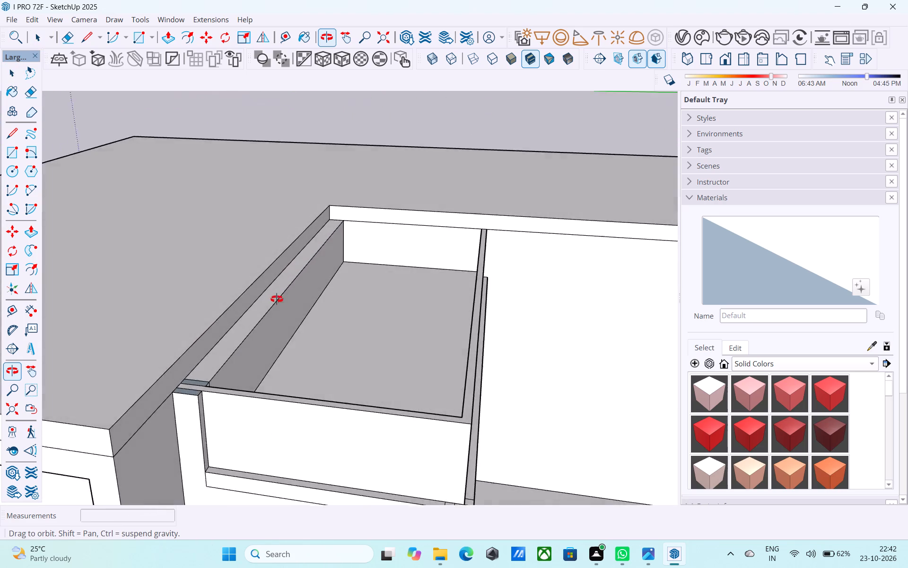
{"action": "middle_click_drag", "start_coordinate": [277, 299], "coordinate": [307, 296]}
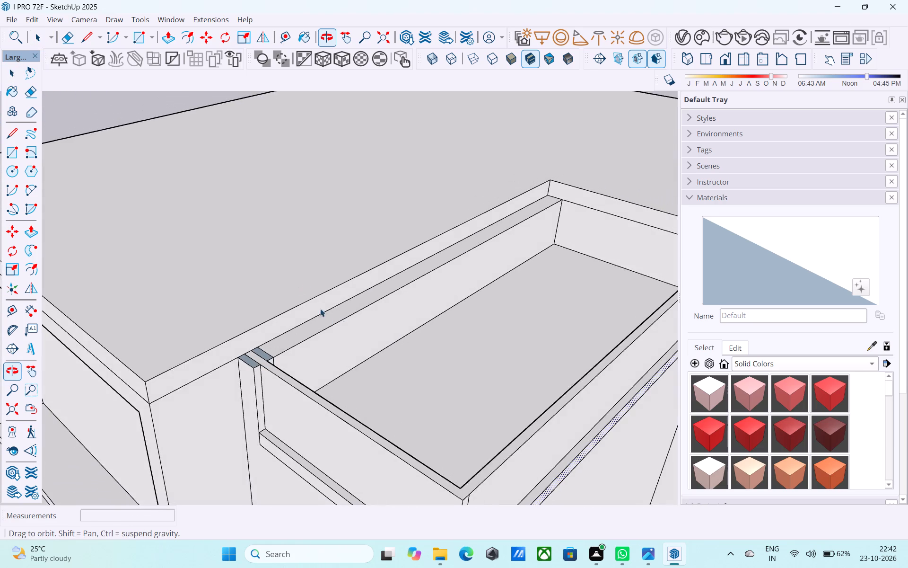
{"action": "left_click", "coordinate": [365, 332]}
{"action": "key", "text": "p"}
{"action": "left_click", "coordinate": [365, 332]}
{"action": "left_click", "coordinate": [346, 309]}
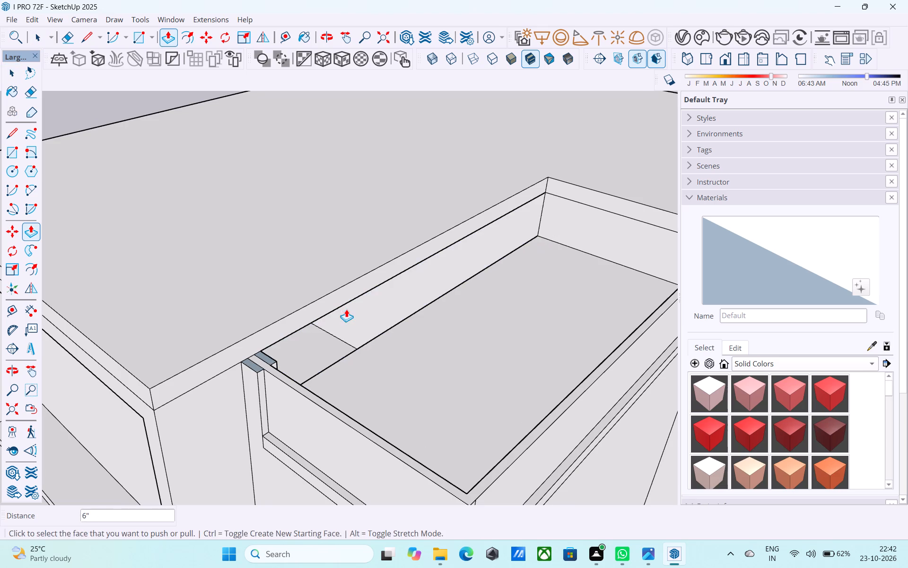
Examine the recessed wall face and the parapet corner around the top of the porch.
{"action": "key", "text": "space"}
{"action": "middle_click_drag", "start_coordinate": [335, 286], "coordinate": [114, 269]}
{"action": "scroll", "coordinate": [186, 274], "scroll_direction": "up", "scroll_amount": 2}
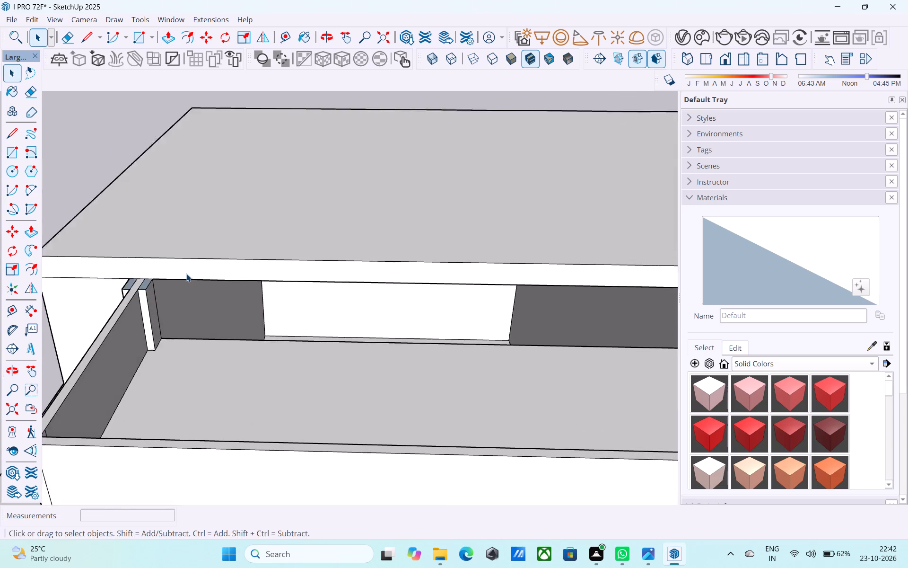
{"action": "scroll", "coordinate": [186, 274], "scroll_direction": "up", "scroll_amount": 3}
{"action": "scroll", "coordinate": [222, 271], "scroll_direction": "down", "scroll_amount": 5}
{"action": "middle_click_drag", "start_coordinate": [332, 246], "coordinate": [131, 250]}
{"action": "middle_click_drag", "start_coordinate": [257, 277], "coordinate": [142, 246]}
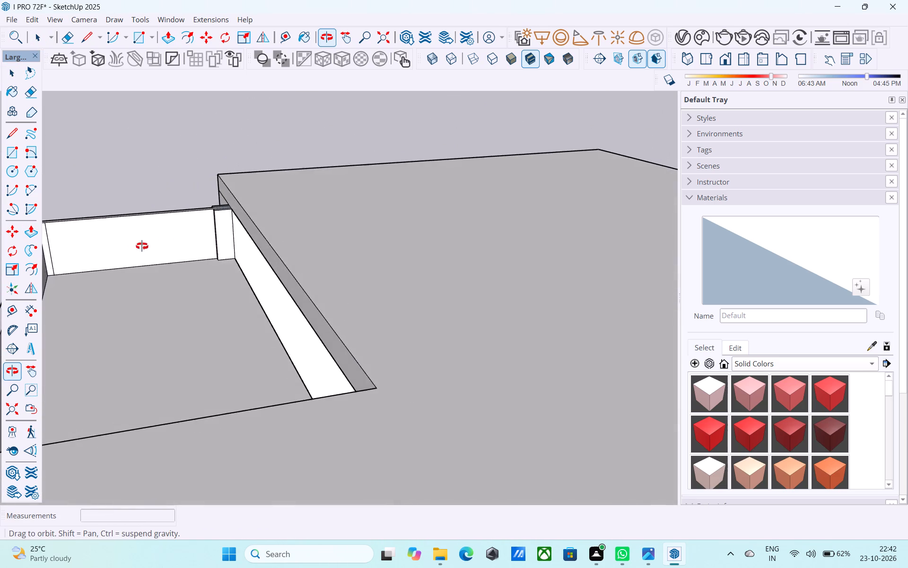
{"action": "middle_click_drag", "start_coordinate": [142, 246], "coordinate": [654, 198]}
{"action": "middle_click_drag", "start_coordinate": [445, 226], "coordinate": [591, 210]}
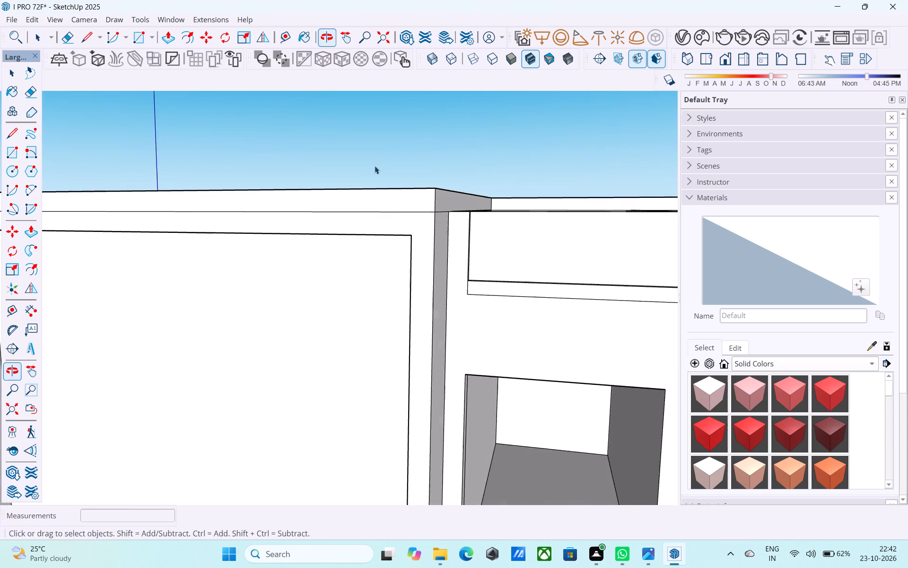
Save the model again with the whole house in view.
{"action": "scroll", "coordinate": [363, 168], "scroll_direction": "down", "scroll_amount": 6}
{"action": "middle_click_drag", "start_coordinate": [356, 173], "coordinate": [441, 222]}
{"action": "key", "text": "ctrl+s"}
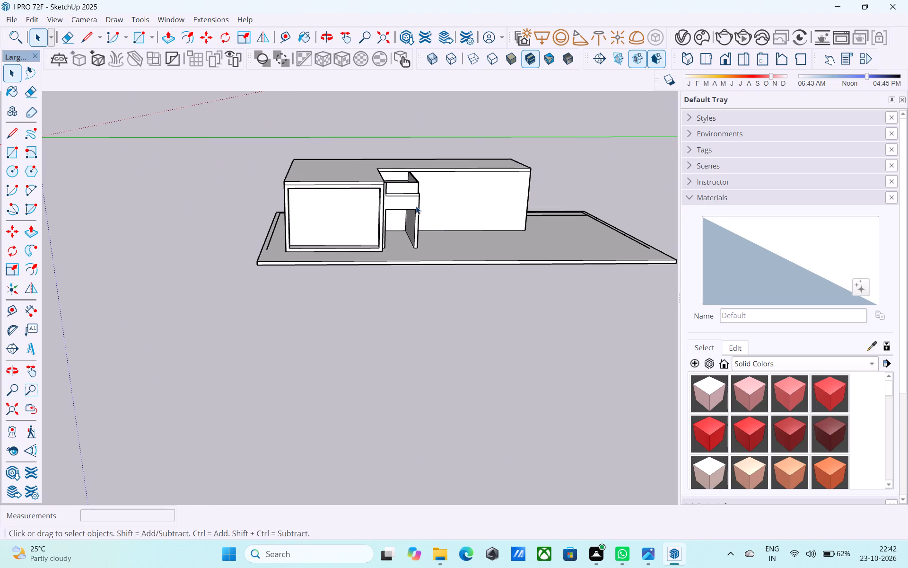
Offset the outline of the main roof slab's top face inward by 6".
{"action": "scroll", "coordinate": [387, 149], "scroll_direction": "up", "scroll_amount": 4}
{"action": "key", "text": "space"}
{"action": "middle_click_drag", "start_coordinate": [388, 136], "coordinate": [376, 165]}
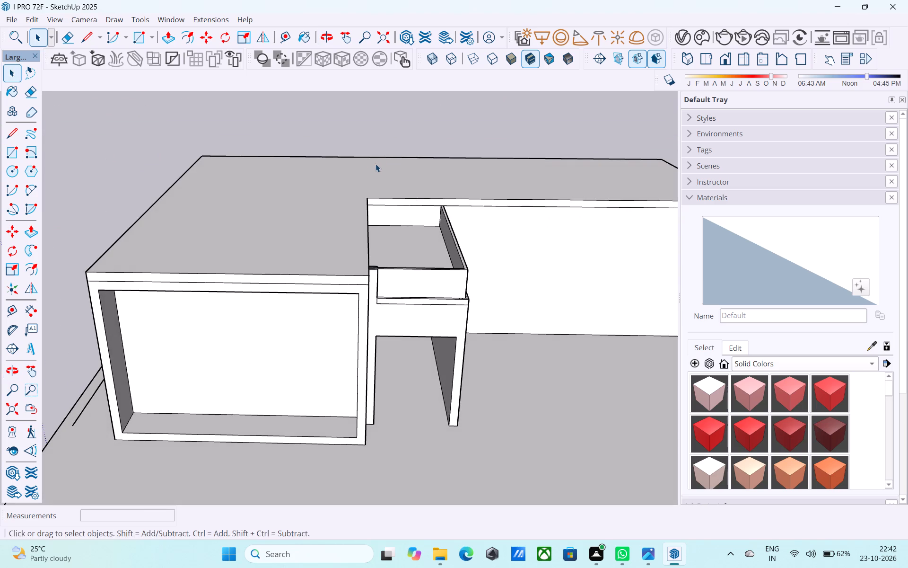
{"action": "middle_click_drag", "start_coordinate": [375, 164], "coordinate": [367, 293]}
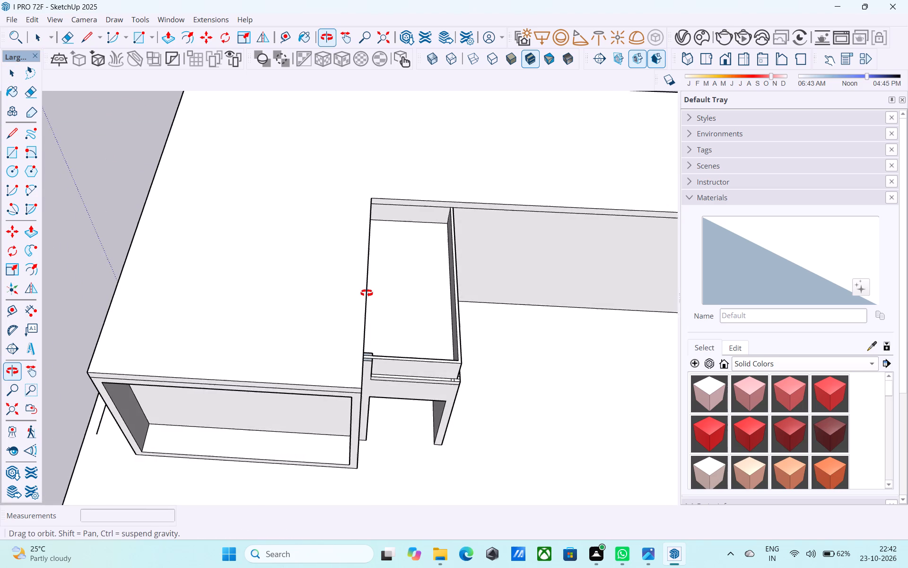
{"action": "middle_click_drag", "start_coordinate": [367, 293], "coordinate": [379, 248]}
{"action": "scroll", "coordinate": [349, 207], "scroll_direction": "down", "scroll_amount": 3}
{"action": "middle_click_drag", "start_coordinate": [351, 217], "coordinate": [372, 275], "text": "shift"}
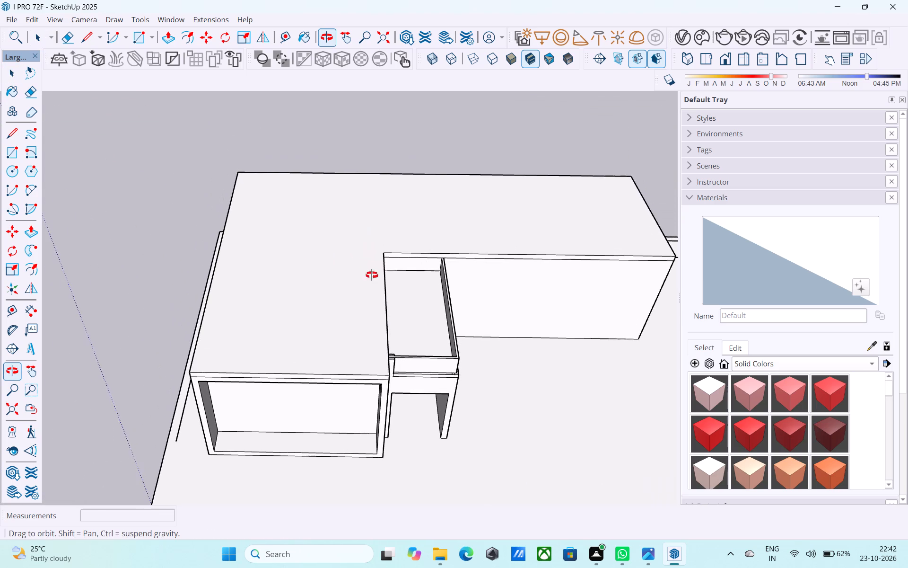
{"action": "middle_click_drag", "start_coordinate": [372, 275], "coordinate": [388, 300], "text": "shift"}
{"action": "middle_click_drag", "start_coordinate": [387, 231], "coordinate": [392, 293], "text": "shift"}
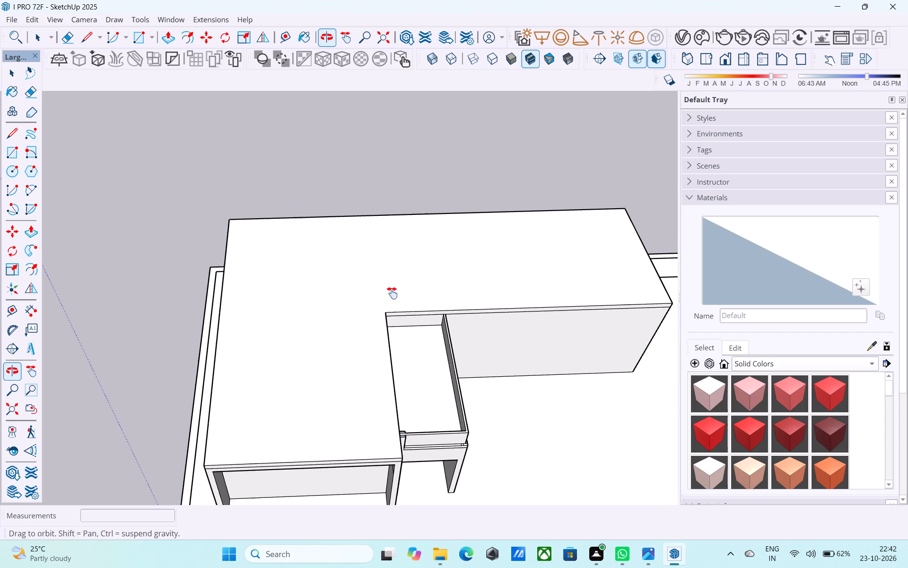
{"action": "middle_click_drag", "start_coordinate": [392, 293], "coordinate": [402, 318], "text": "shift"}
{"action": "middle_click_drag", "start_coordinate": [393, 229], "coordinate": [393, 195], "text": "shift"}
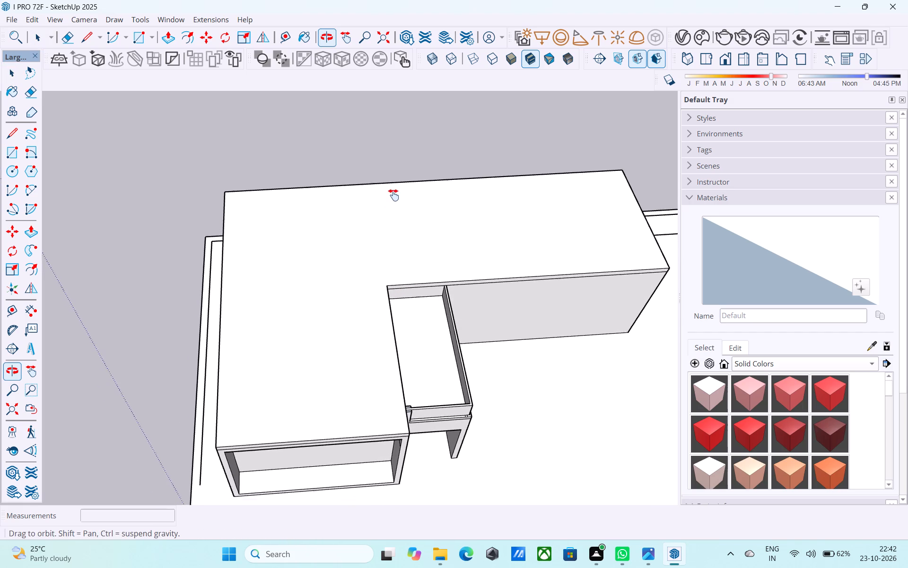
{"action": "middle_click_drag", "start_coordinate": [393, 195], "coordinate": [393, 192], "text": "shift"}
{"action": "scroll", "coordinate": [393, 192], "scroll_direction": "up", "scroll_amount": 1}
{"action": "middle_click_drag", "start_coordinate": [393, 192], "coordinate": [393, 200], "text": "shift"}
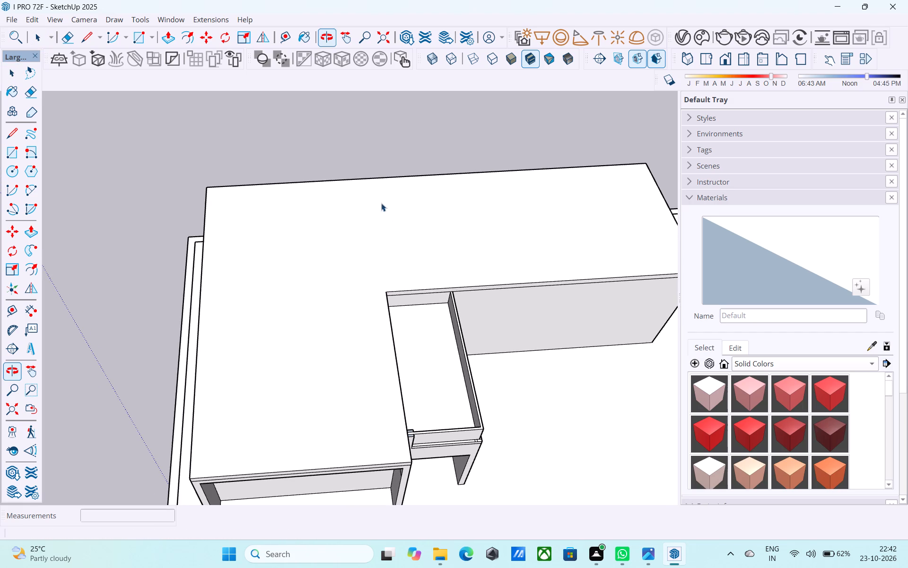
{"action": "left_click", "coordinate": [313, 214]}
{"action": "key", "text": "f"}
{"action": "left_click", "coordinate": [313, 214]}
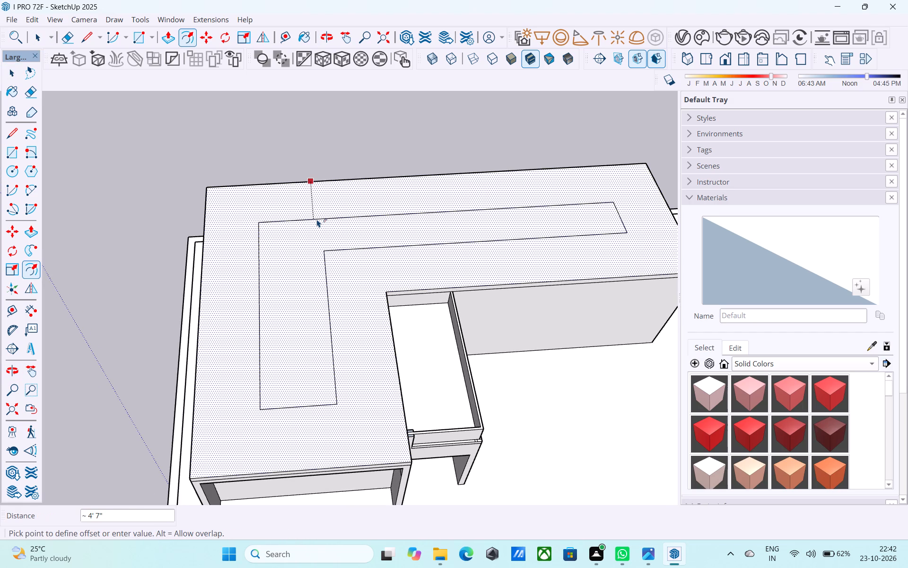
{"action": "type", "text": "6\""}
{"action": "key", "text": "Return"}
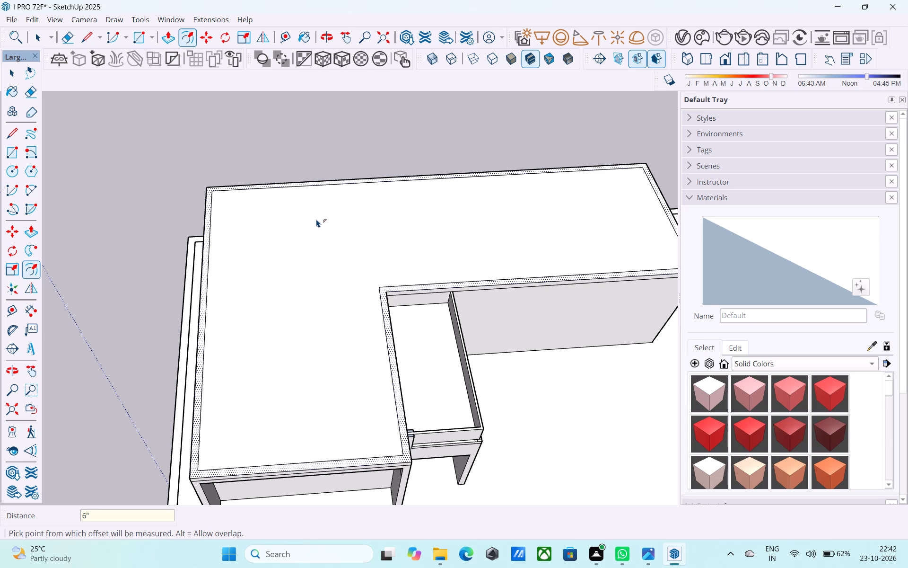
Copy the front inner border line of the main roof 4' back across the front room's roof.
{"action": "key", "text": "space"}
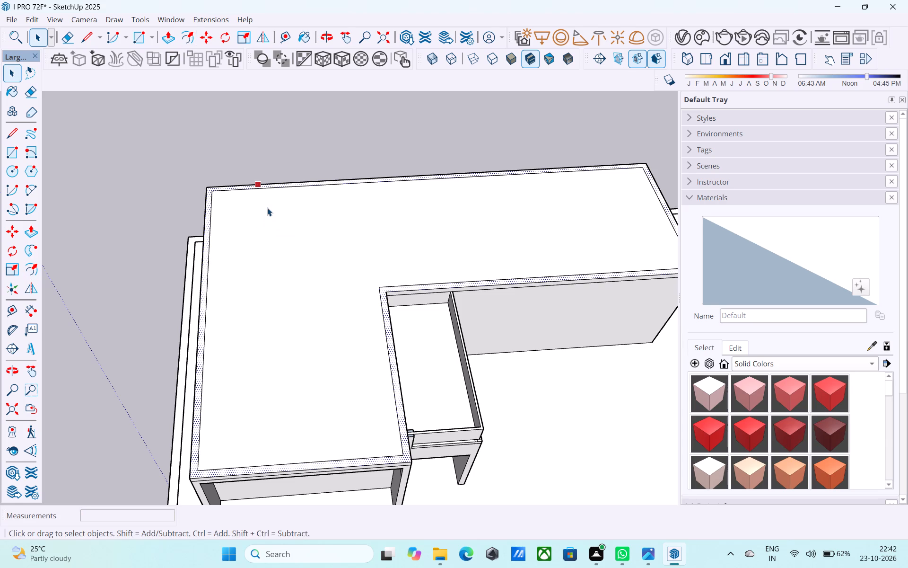
{"action": "left_click", "coordinate": [270, 253]}
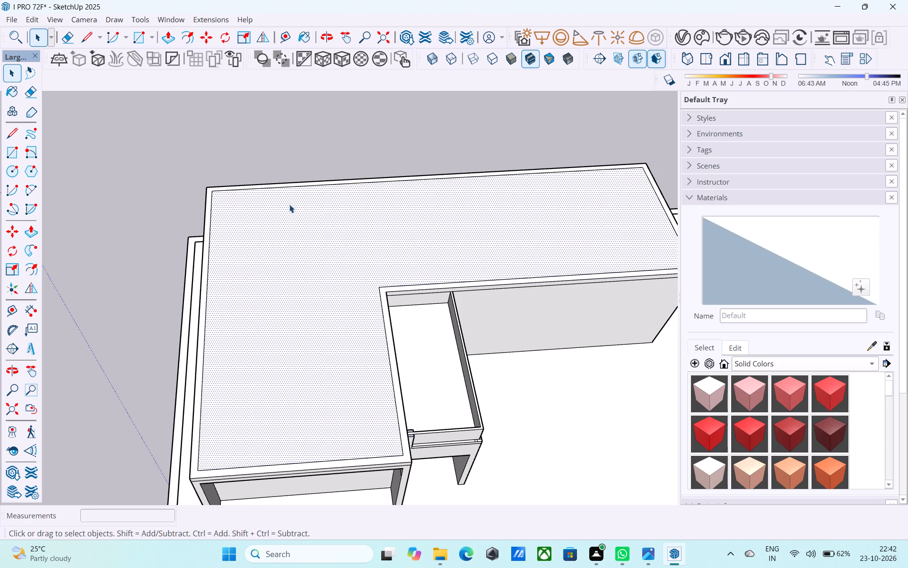
{"action": "scroll", "coordinate": [289, 204], "scroll_direction": "down", "scroll_amount": 1}
{"action": "middle_click_drag", "start_coordinate": [285, 206], "coordinate": [291, 243]}
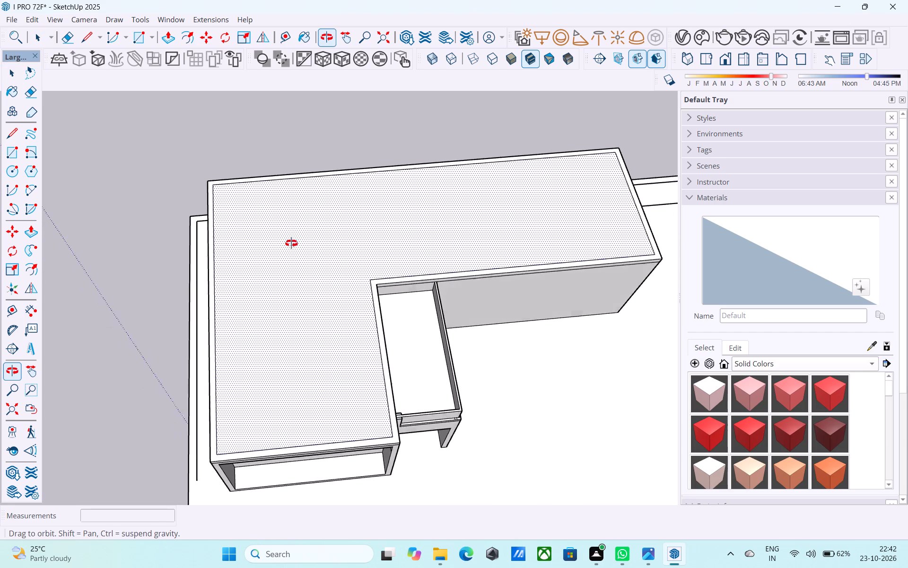
{"action": "middle_click_drag", "start_coordinate": [291, 243], "coordinate": [296, 255]}
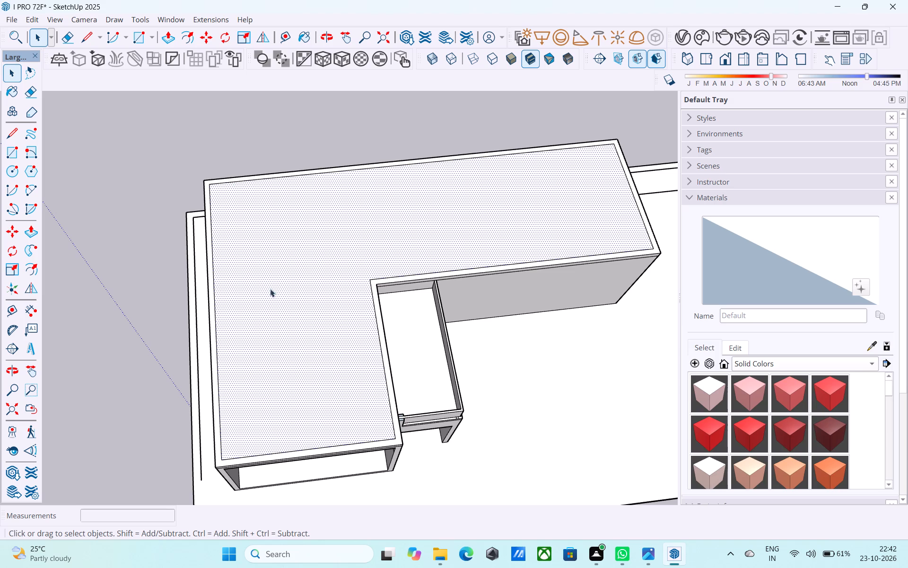
{"action": "key", "text": "l"}
{"action": "key", "text": "space"}
{"action": "left_click", "coordinate": [227, 460]}
{"action": "key", "text": "m"}
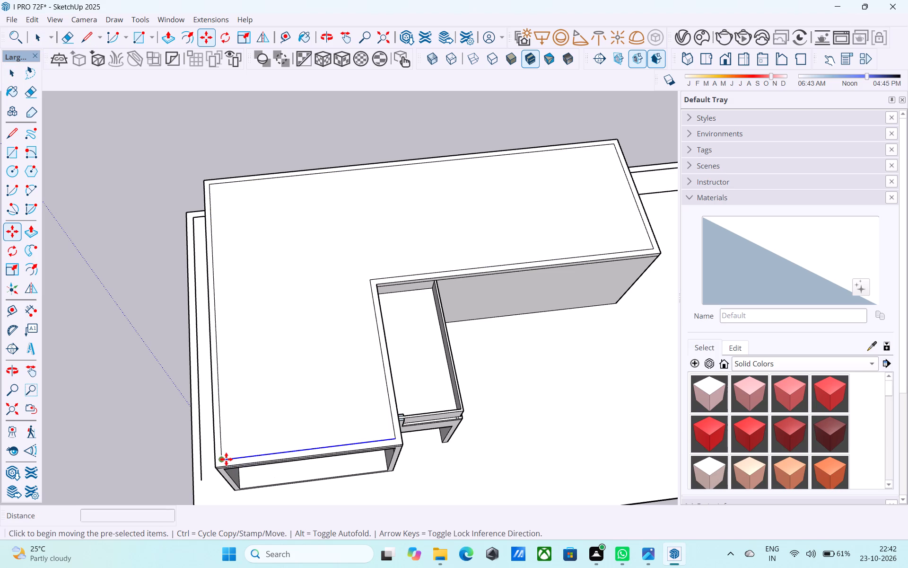
{"action": "scroll", "coordinate": [226, 469], "scroll_direction": "up", "scroll_amount": 5}
{"action": "left_click", "coordinate": [223, 454]}
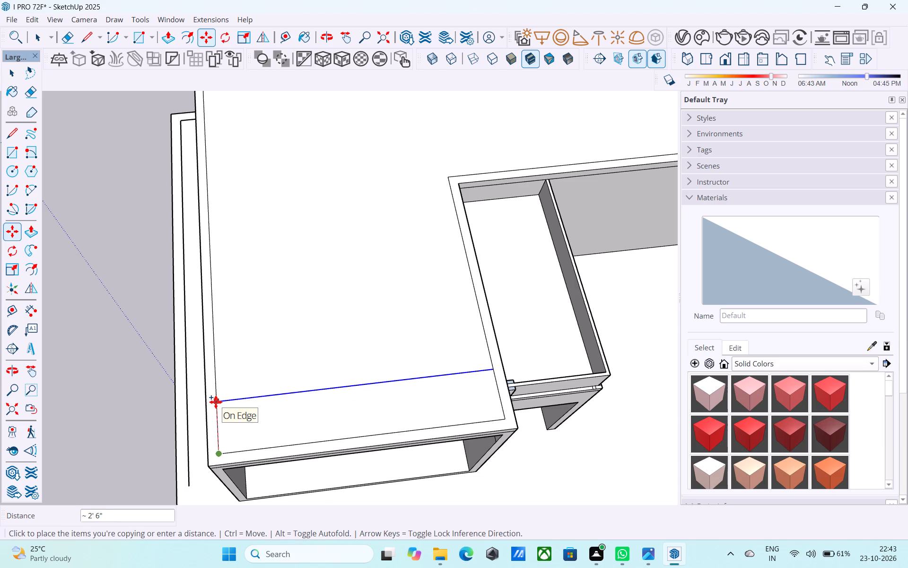
{"action": "type", "text": "4'"}
{"action": "key", "text": "Return"}
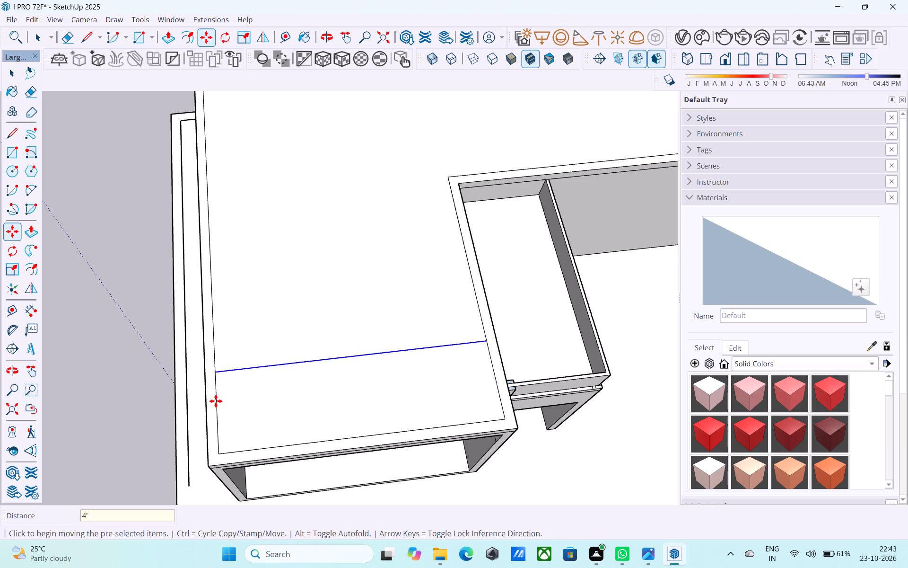
Copy the new cross line another 6" toward the back of the roof to form a parallel pair.
{"action": "scroll", "coordinate": [216, 371], "scroll_direction": "up", "scroll_amount": 4}
{"action": "left_click", "coordinate": [214, 368]}
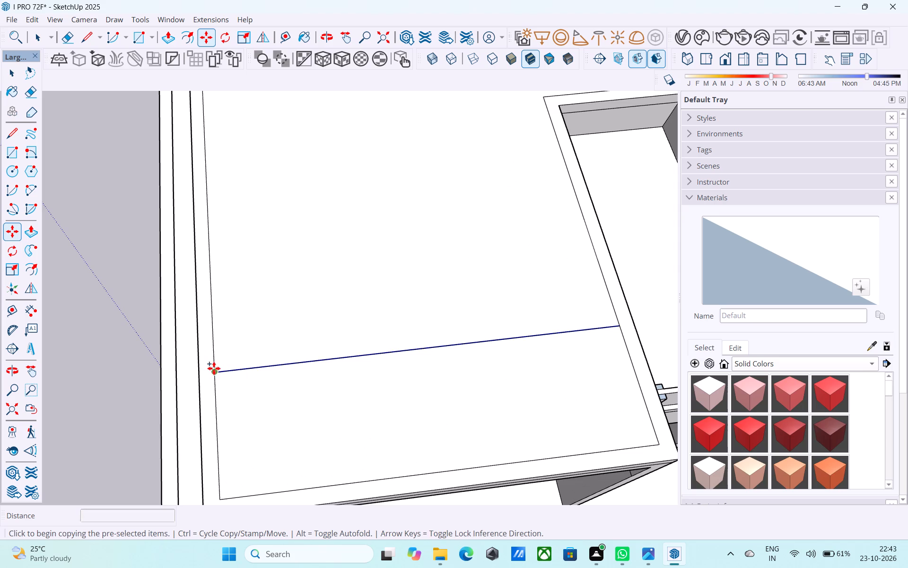
{"action": "type", "text": "6\""}
{"action": "key", "text": "Return"}
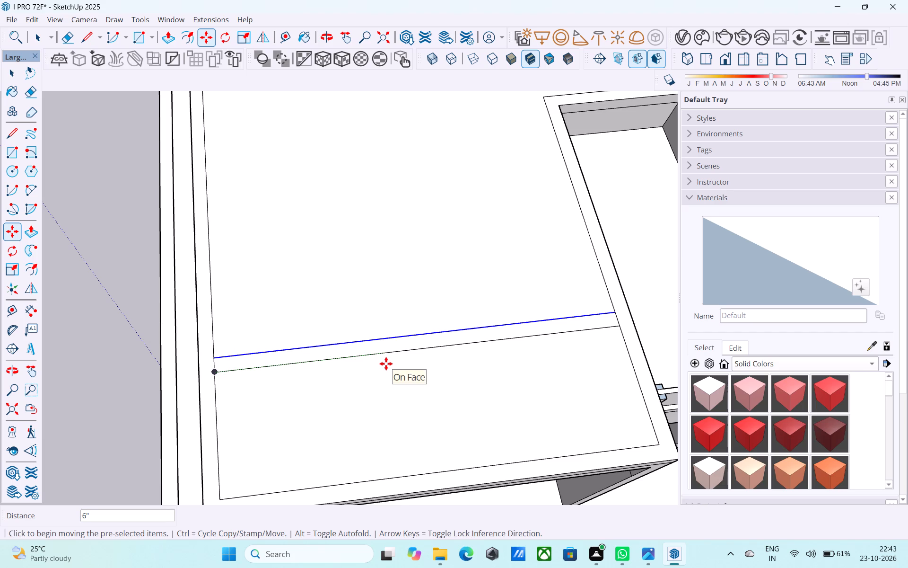
{"action": "key", "text": "space"}
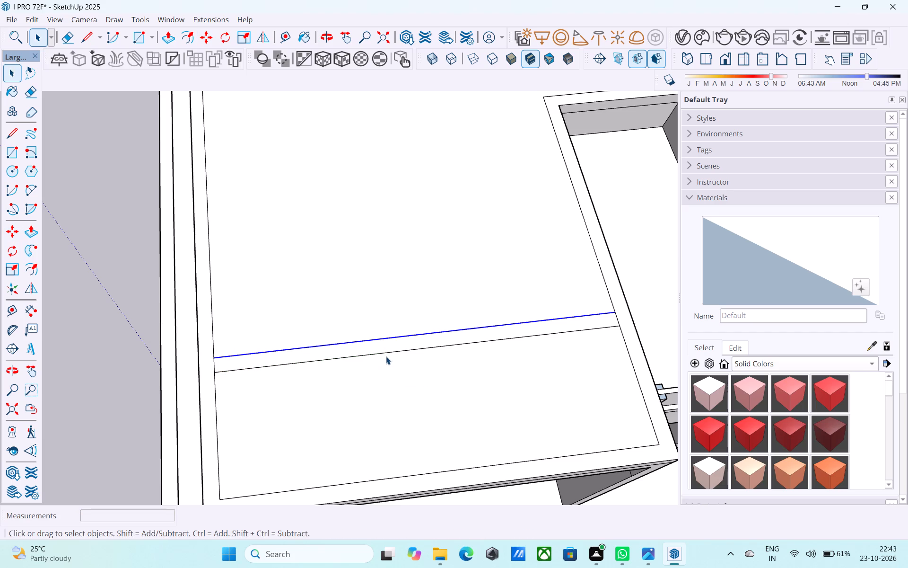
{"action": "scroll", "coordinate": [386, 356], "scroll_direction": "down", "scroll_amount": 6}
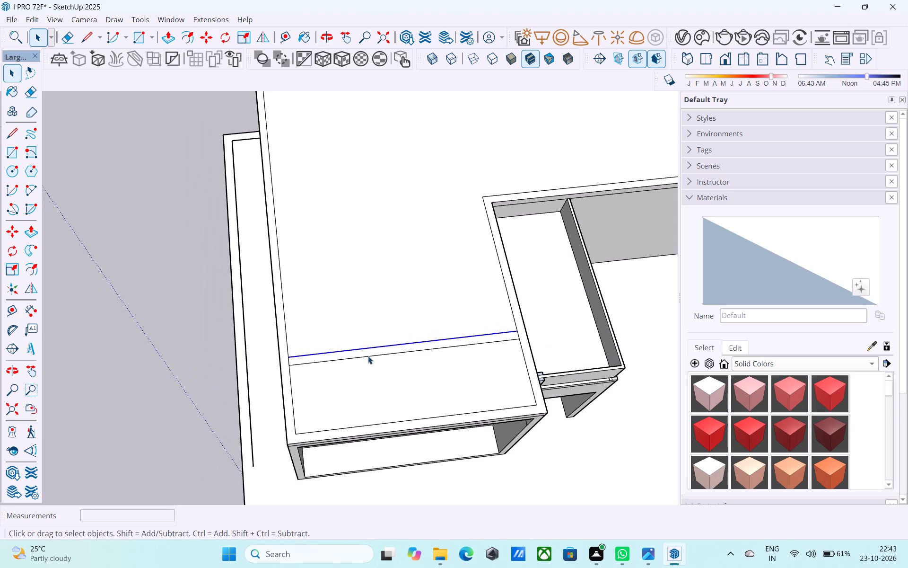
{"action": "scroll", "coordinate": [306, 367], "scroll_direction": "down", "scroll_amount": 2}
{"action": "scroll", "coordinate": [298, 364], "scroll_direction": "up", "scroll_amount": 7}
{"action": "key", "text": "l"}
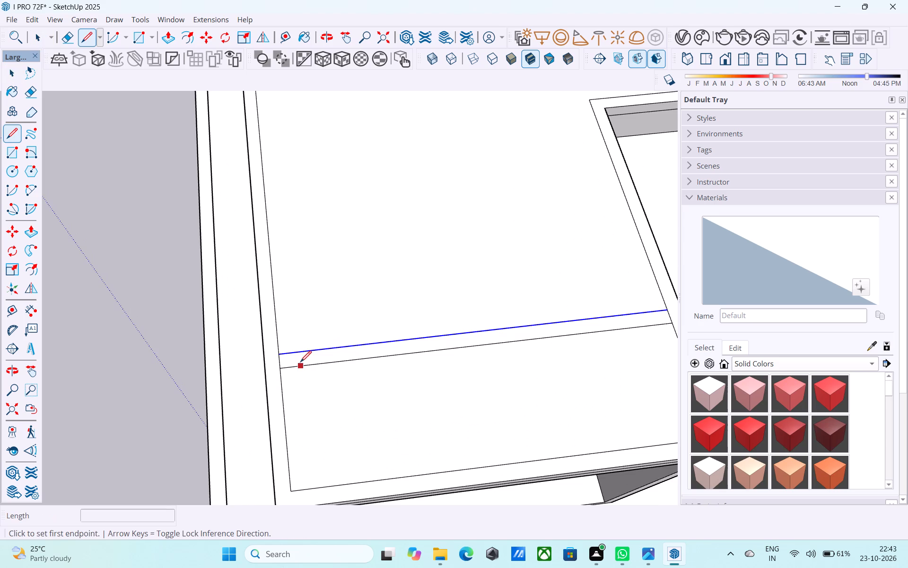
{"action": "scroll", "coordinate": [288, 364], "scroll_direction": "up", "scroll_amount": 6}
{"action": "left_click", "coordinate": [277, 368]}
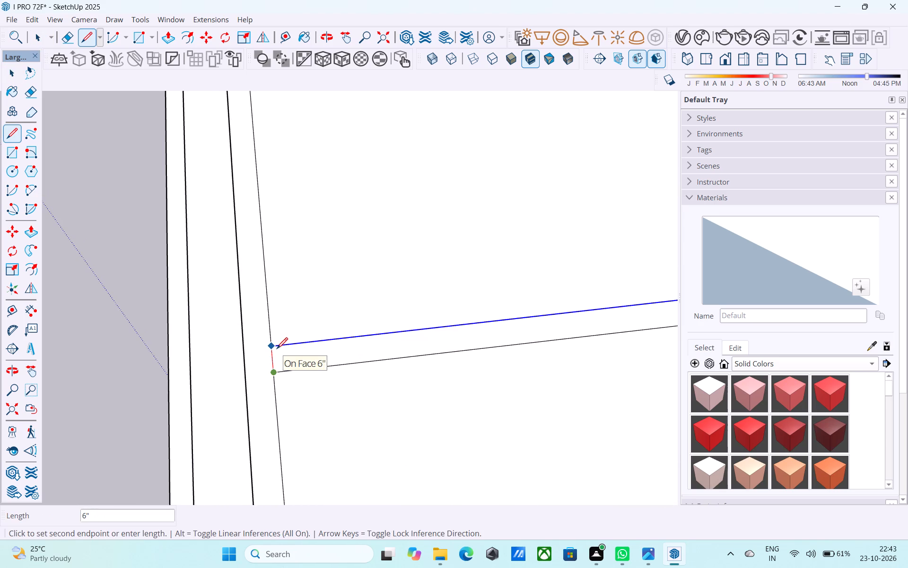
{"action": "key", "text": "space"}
Examine the main roof, its new cross strip and the porch parapet from above and from the front.
{"action": "scroll", "coordinate": [276, 349], "scroll_direction": "down", "scroll_amount": 7}
{"action": "scroll", "coordinate": [162, 363], "scroll_direction": "down", "scroll_amount": 9}
{"action": "middle_click_drag", "start_coordinate": [166, 363], "coordinate": [167, 386]}
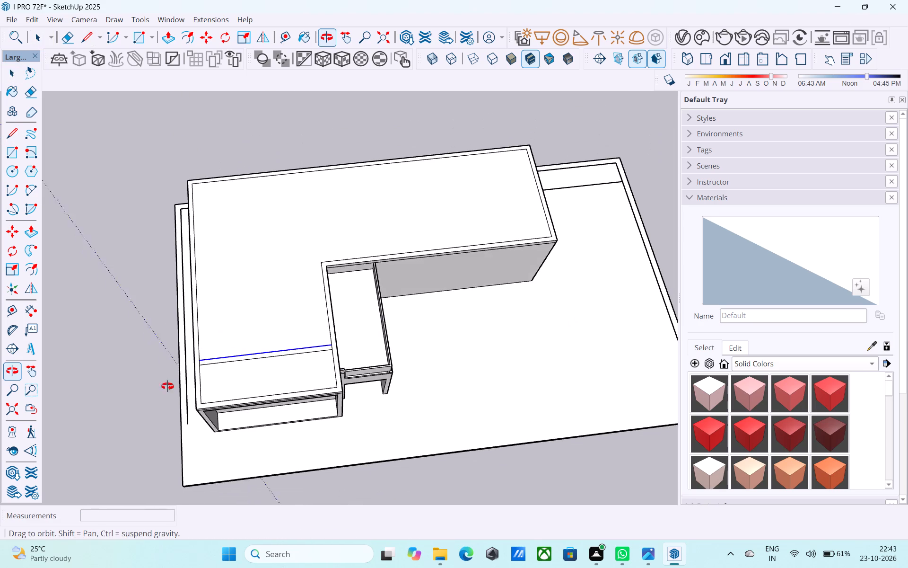
{"action": "middle_click_drag", "start_coordinate": [167, 386], "coordinate": [166, 400]}
{"action": "scroll", "coordinate": [166, 398], "scroll_direction": "down", "scroll_amount": 6}
{"action": "middle_click_drag", "start_coordinate": [183, 391], "coordinate": [197, 379]}
{"action": "scroll", "coordinate": [256, 337], "scroll_direction": "up", "scroll_amount": 7}
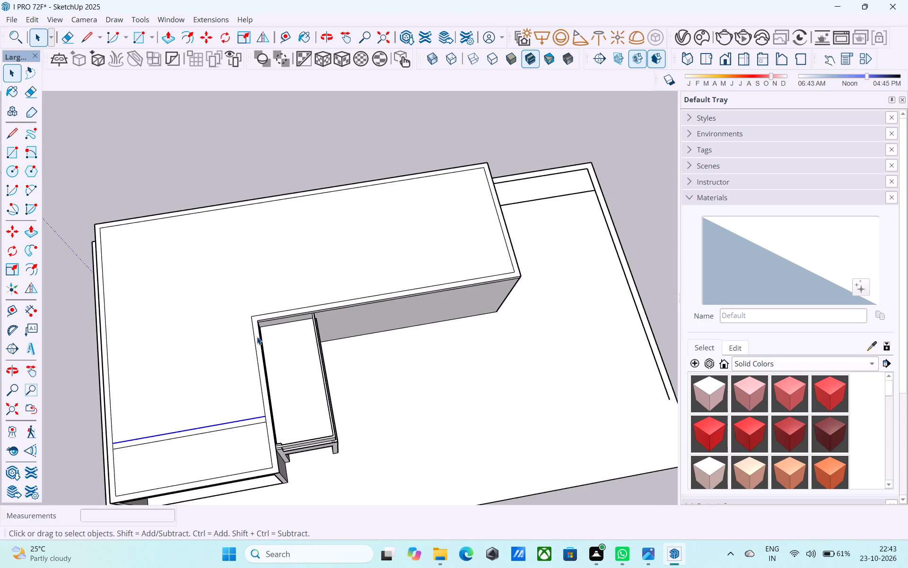
{"action": "scroll", "coordinate": [254, 337], "scroll_direction": "up", "scroll_amount": 1}
{"action": "middle_click_drag", "start_coordinate": [251, 339], "coordinate": [266, 300]}
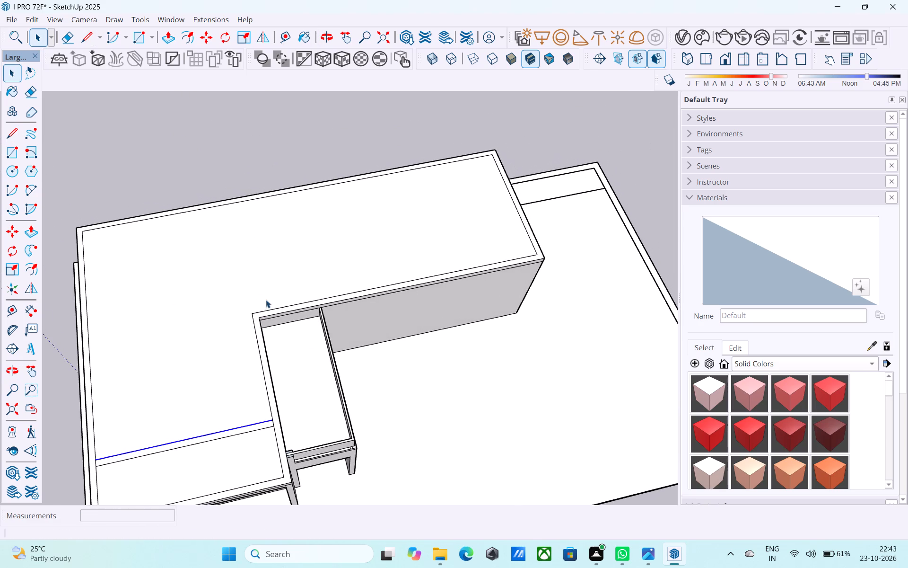
{"action": "scroll", "coordinate": [266, 300], "scroll_direction": "down", "scroll_amount": 5}
{"action": "middle_click_drag", "start_coordinate": [266, 399], "coordinate": [185, 317]}
{"action": "scroll", "coordinate": [268, 322], "scroll_direction": "up", "scroll_amount": 7}
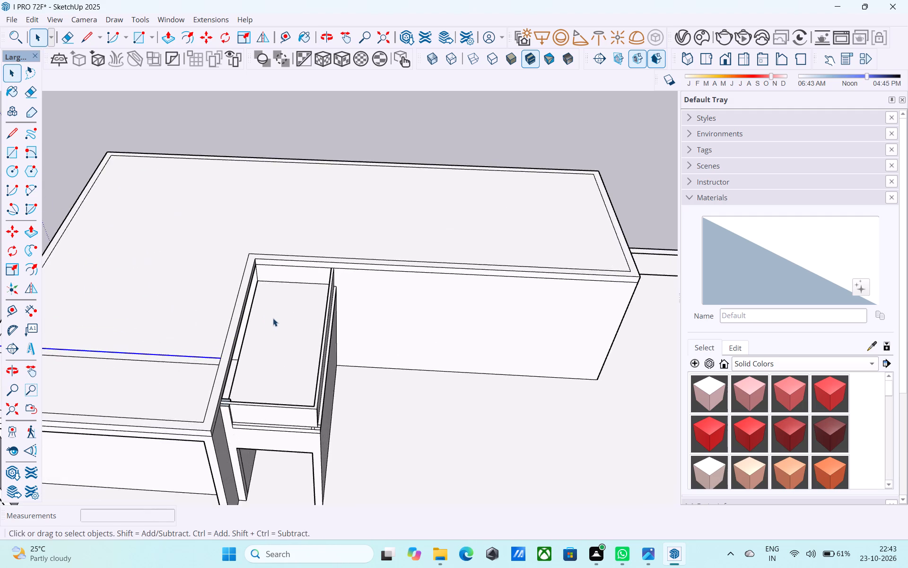
{"action": "middle_click_drag", "start_coordinate": [273, 318], "coordinate": [278, 224]}
{"action": "scroll", "coordinate": [279, 229], "scroll_direction": "down", "scroll_amount": 2}
{"action": "middle_click_drag", "start_coordinate": [287, 360], "coordinate": [306, 290]}
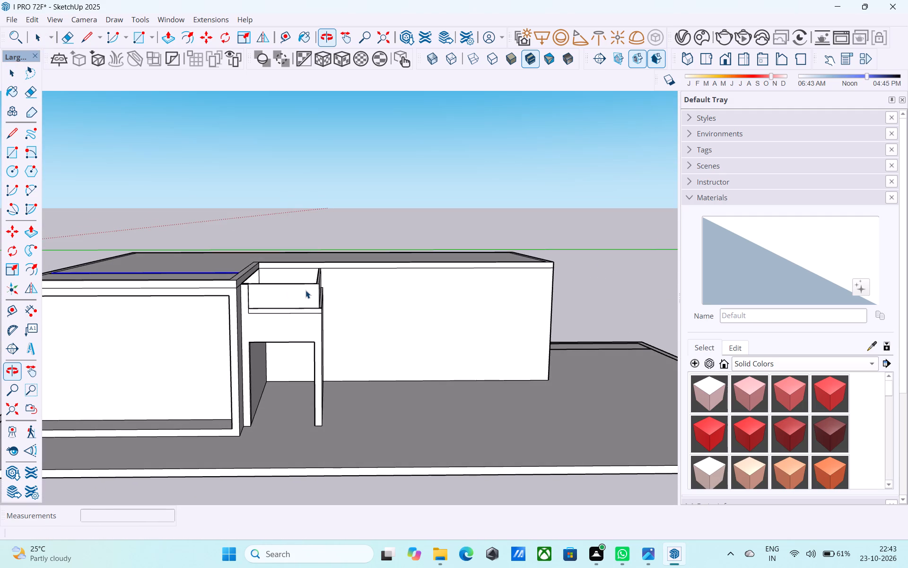
{"action": "middle_click_drag", "start_coordinate": [306, 290], "coordinate": [300, 289]}
Push/Pull the porch parapet's outer side face outward until it is flush with the porch slab's side edge.
{"action": "scroll", "coordinate": [300, 289], "scroll_direction": "up", "scroll_amount": 6}
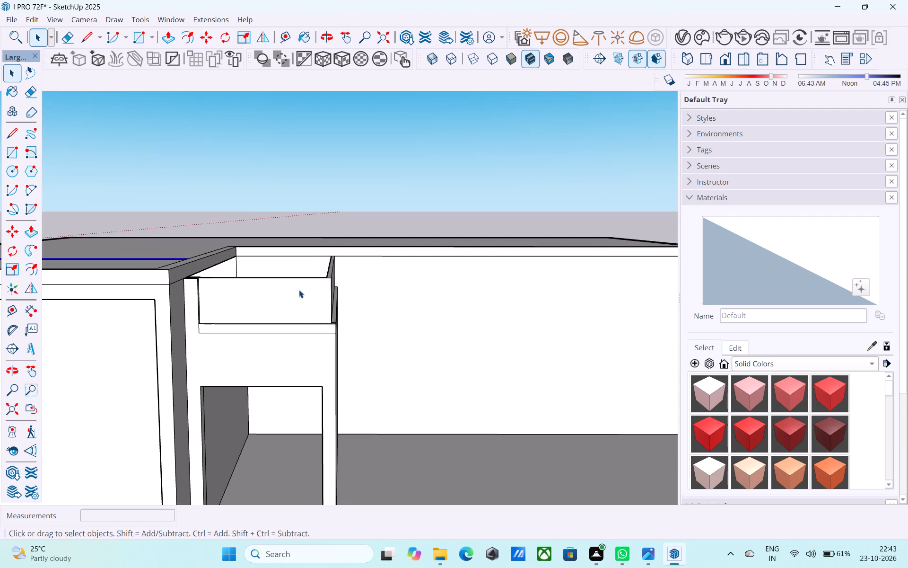
{"action": "middle_click_drag", "start_coordinate": [296, 296], "coordinate": [291, 367]}
{"action": "scroll", "coordinate": [326, 334], "scroll_direction": "up", "scroll_amount": 2}
{"action": "middle_click_drag", "start_coordinate": [326, 334], "coordinate": [240, 317]}
{"action": "scroll", "coordinate": [256, 319], "scroll_direction": "up", "scroll_amount": 5}
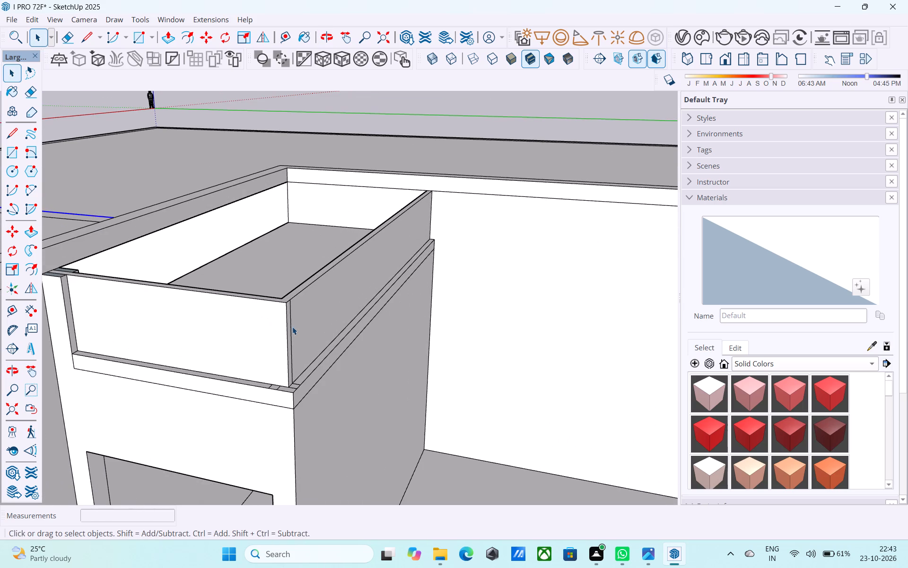
{"action": "left_click", "coordinate": [292, 327]}
{"action": "left_click", "coordinate": [313, 328]}
{"action": "scroll", "coordinate": [313, 328], "scroll_direction": "up", "scroll_amount": 4}
{"action": "key", "text": "p"}
{"action": "left_click", "coordinate": [313, 328]}
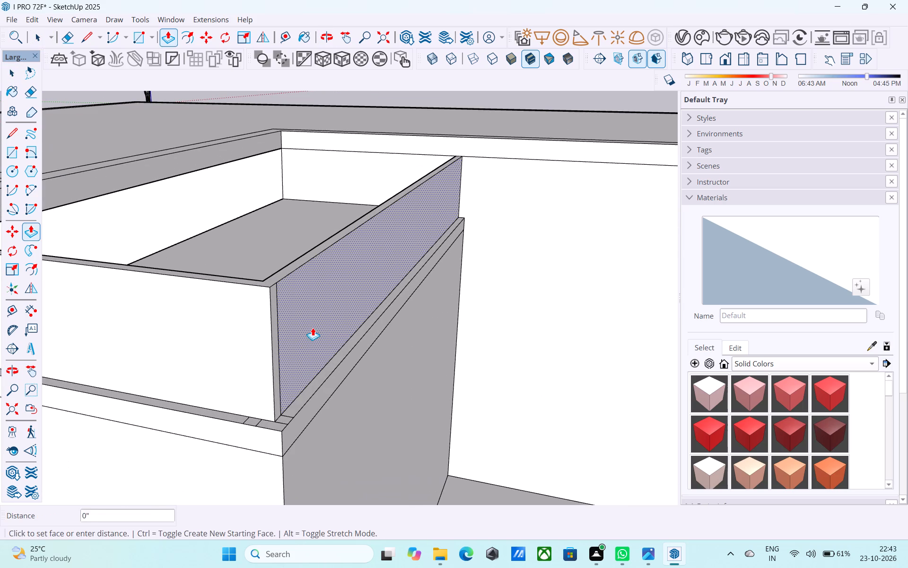
{"action": "left_click", "coordinate": [323, 388]}
{"action": "key", "text": "space"}
Push/Pull the front end face of the side parapet forward until it is flush with the porch slab's front edge.
{"action": "left_click", "coordinate": [285, 384]}
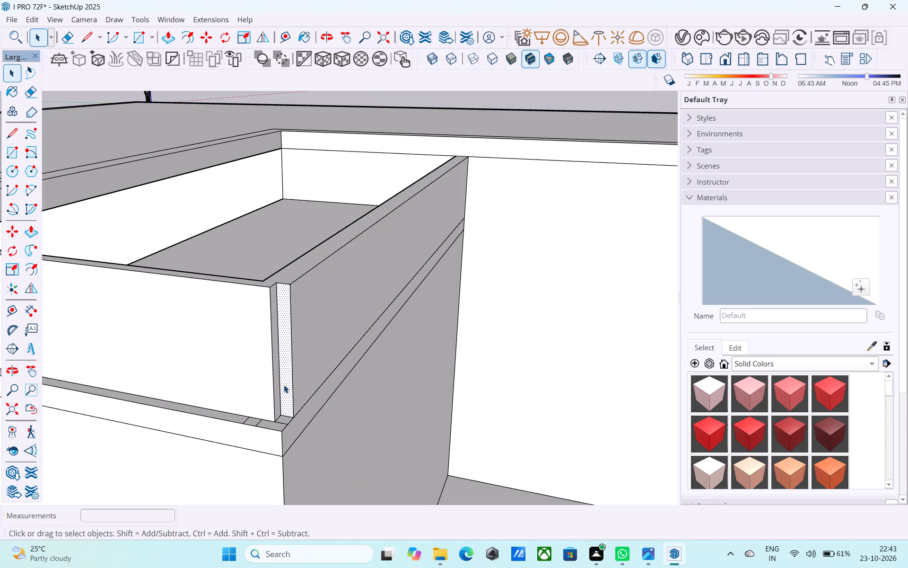
{"action": "key", "text": "p"}
{"action": "left_click", "coordinate": [283, 385]}
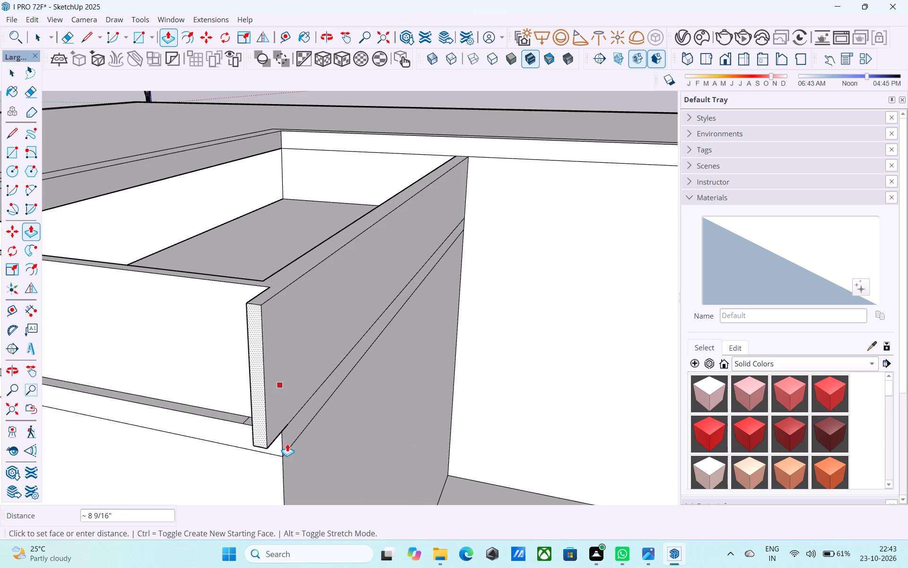
{"action": "left_click", "coordinate": [283, 441]}
{"action": "key", "text": "space"}
Push/Pull the porch parapet's front face forward until it is flush with the slab's front edge.
{"action": "middle_click_drag", "start_coordinate": [259, 388], "coordinate": [300, 306]}
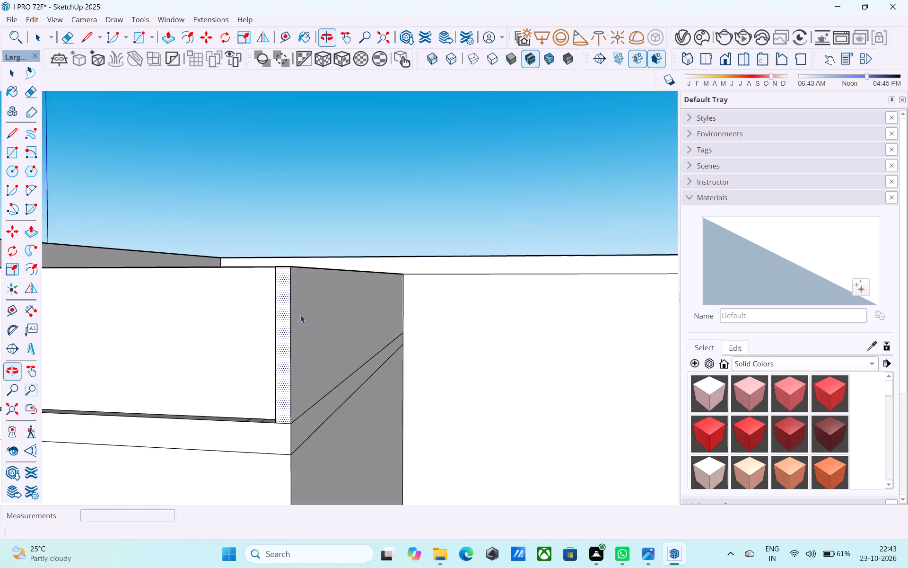
{"action": "scroll", "coordinate": [335, 310], "scroll_direction": "down", "scroll_amount": 5}
{"action": "scroll", "coordinate": [260, 395], "scroll_direction": "up", "scroll_amount": 7}
{"action": "middle_click_drag", "start_coordinate": [268, 373], "coordinate": [266, 432]}
{"action": "left_click", "coordinate": [269, 325]}
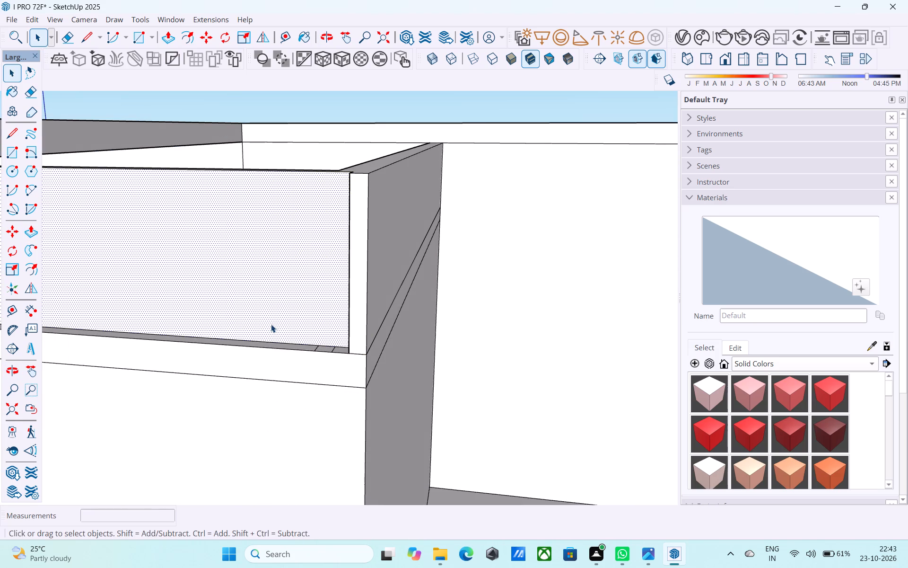
{"action": "key", "text": "p"}
{"action": "left_click", "coordinate": [271, 324]}
{"action": "left_click", "coordinate": [273, 358]}
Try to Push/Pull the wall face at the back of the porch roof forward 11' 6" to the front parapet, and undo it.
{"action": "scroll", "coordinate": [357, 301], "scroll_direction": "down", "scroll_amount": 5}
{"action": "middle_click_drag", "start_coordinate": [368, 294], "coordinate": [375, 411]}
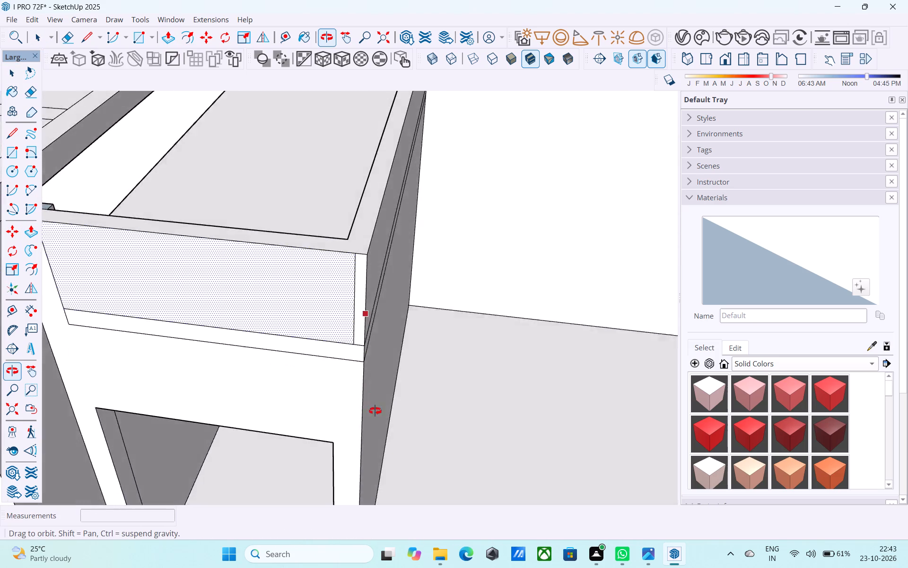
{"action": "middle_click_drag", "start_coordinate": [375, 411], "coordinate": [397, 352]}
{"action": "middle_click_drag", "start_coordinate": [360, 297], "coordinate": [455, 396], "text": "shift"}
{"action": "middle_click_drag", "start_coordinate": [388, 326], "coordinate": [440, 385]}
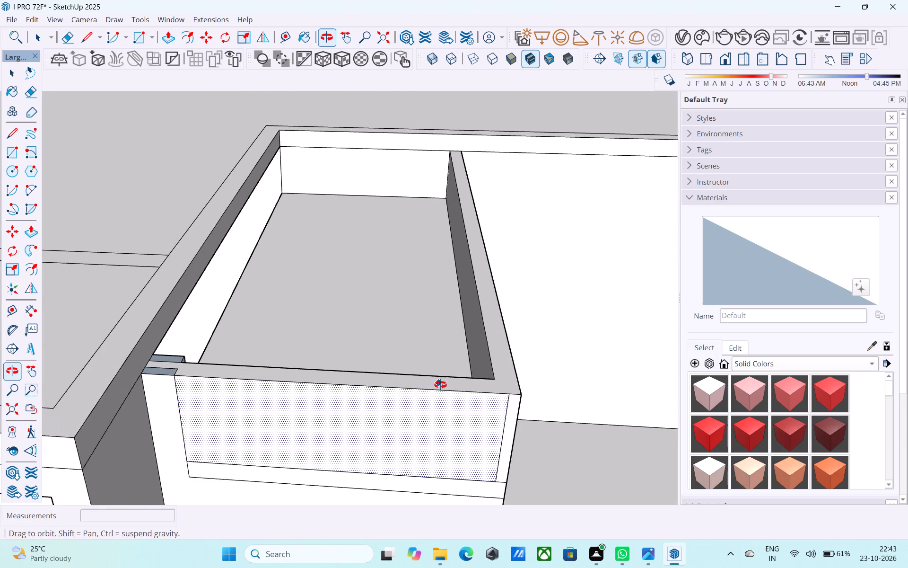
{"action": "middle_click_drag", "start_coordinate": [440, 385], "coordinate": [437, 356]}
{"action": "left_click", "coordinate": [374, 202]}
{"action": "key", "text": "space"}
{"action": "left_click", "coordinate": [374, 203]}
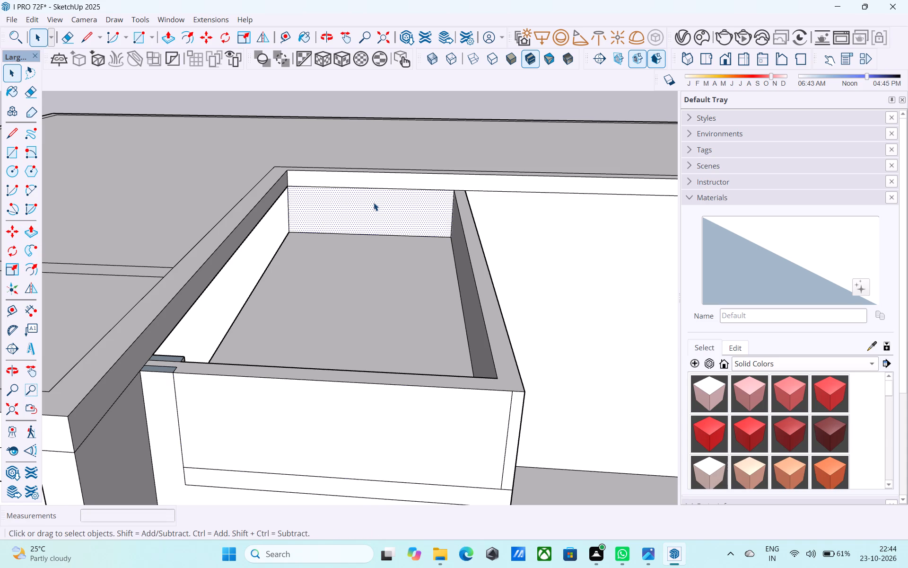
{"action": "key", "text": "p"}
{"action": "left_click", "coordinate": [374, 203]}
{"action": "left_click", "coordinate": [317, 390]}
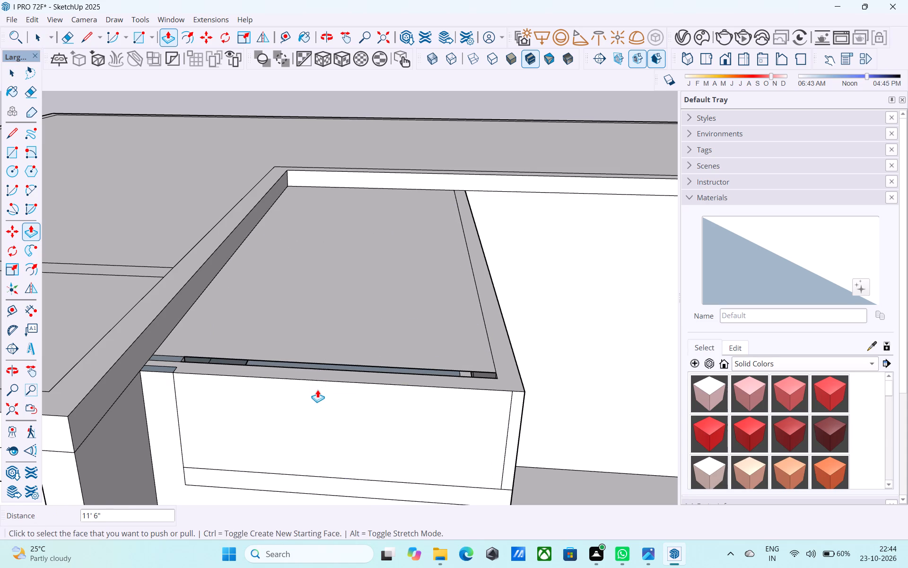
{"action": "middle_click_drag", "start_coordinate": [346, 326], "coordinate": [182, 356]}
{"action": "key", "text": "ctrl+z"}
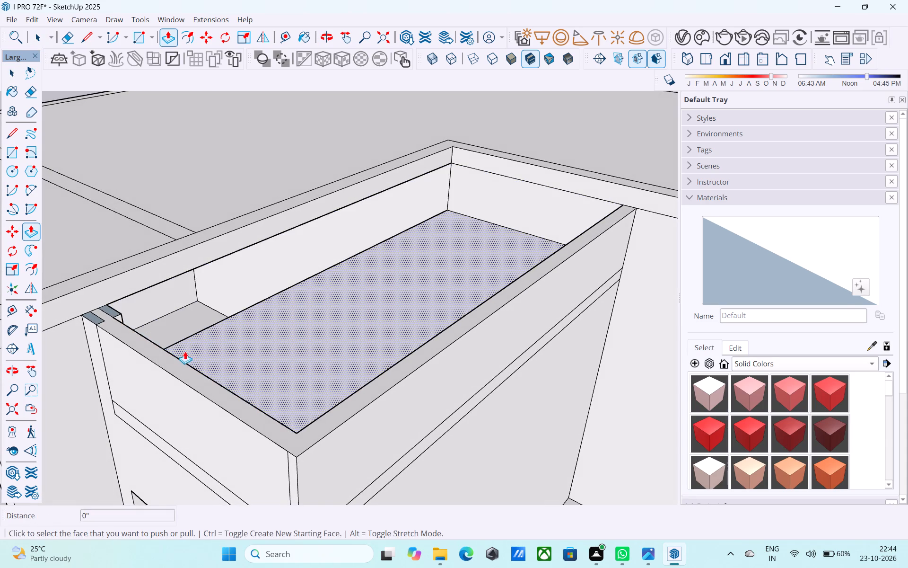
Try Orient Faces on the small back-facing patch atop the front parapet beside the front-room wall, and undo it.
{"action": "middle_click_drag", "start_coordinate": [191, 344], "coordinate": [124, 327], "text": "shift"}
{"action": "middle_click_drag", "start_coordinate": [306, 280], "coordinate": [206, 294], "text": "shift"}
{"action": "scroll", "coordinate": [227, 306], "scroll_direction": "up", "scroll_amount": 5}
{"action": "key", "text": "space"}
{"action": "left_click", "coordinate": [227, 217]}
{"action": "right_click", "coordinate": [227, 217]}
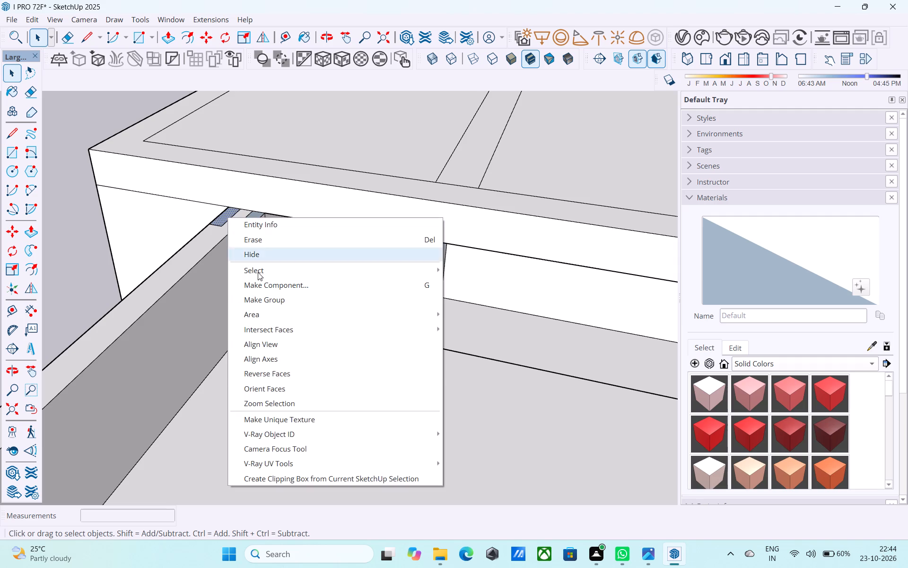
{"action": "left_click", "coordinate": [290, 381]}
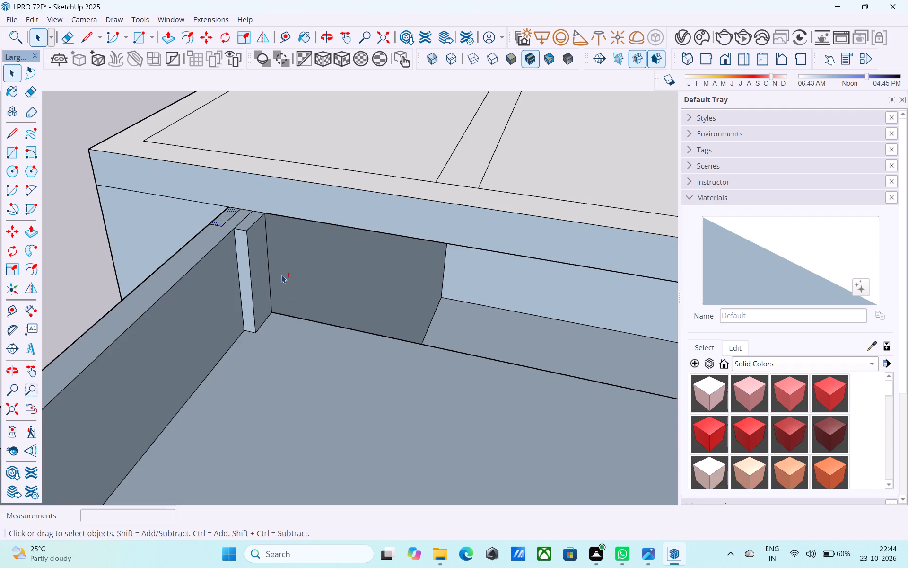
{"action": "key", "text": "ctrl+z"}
Reverse the back-facing small patch atop the front parapet and the top face of the wall stub beside it.
{"action": "right_click", "coordinate": [227, 222]}
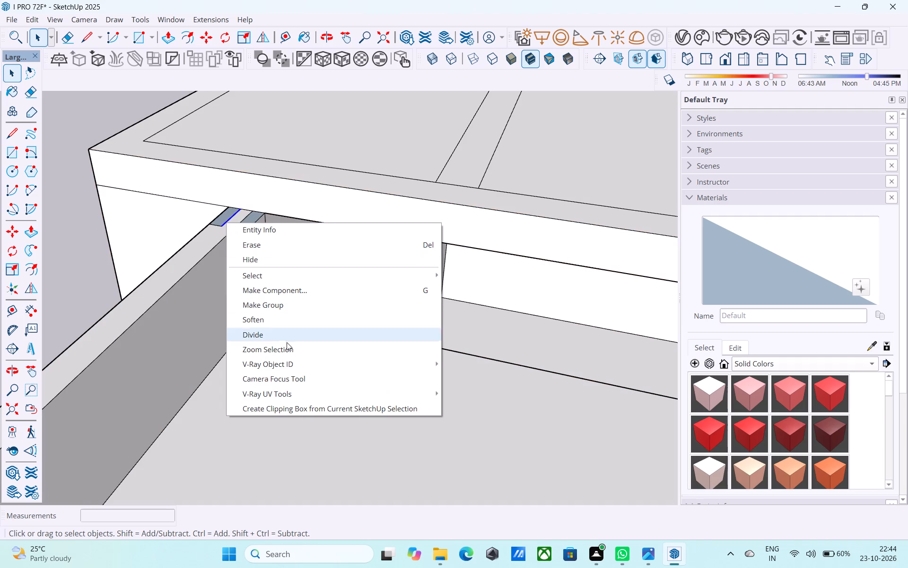
{"action": "left_click", "coordinate": [225, 222]}
{"action": "left_click", "coordinate": [224, 222]}
{"action": "scroll", "coordinate": [224, 221], "scroll_direction": "up", "scroll_amount": 7}
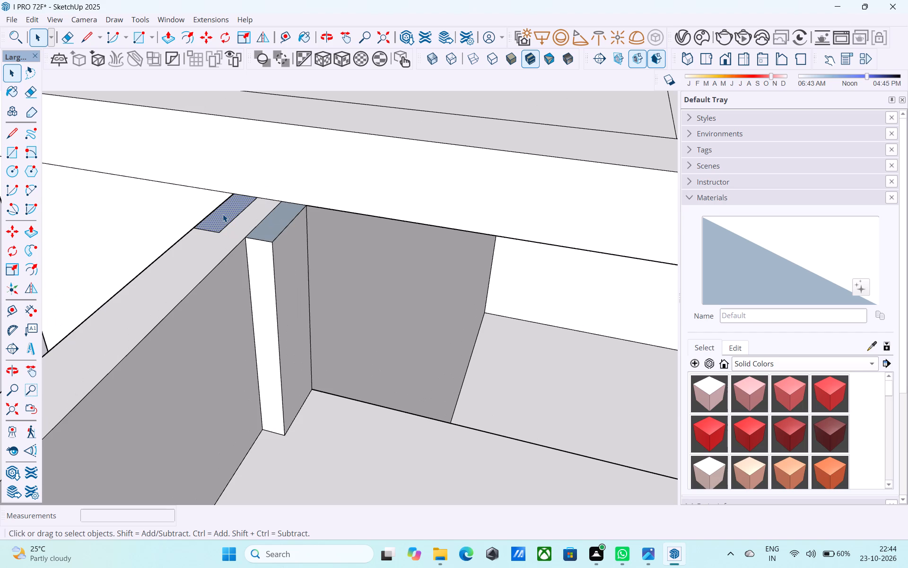
{"action": "left_click", "coordinate": [223, 214]}
{"action": "right_click", "coordinate": [223, 214]}
{"action": "left_click", "coordinate": [263, 372]}
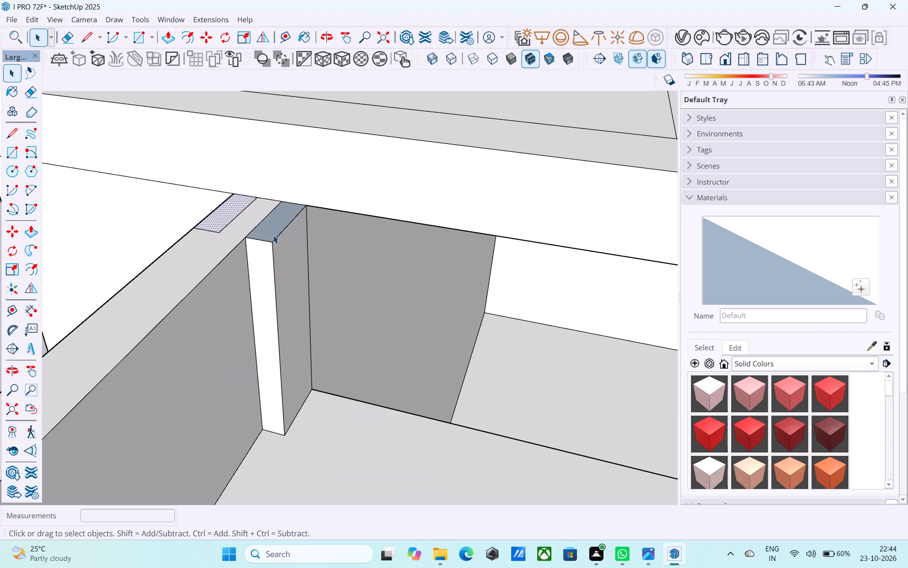
{"action": "left_click", "coordinate": [273, 235]}
{"action": "right_click", "coordinate": [273, 235]}
{"action": "left_click", "coordinate": [316, 395]}
Push/Pull the front face of the wall stub beside the front parapet back to the front-room wall.
{"action": "scroll", "coordinate": [350, 366], "scroll_direction": "down", "scroll_amount": 4}
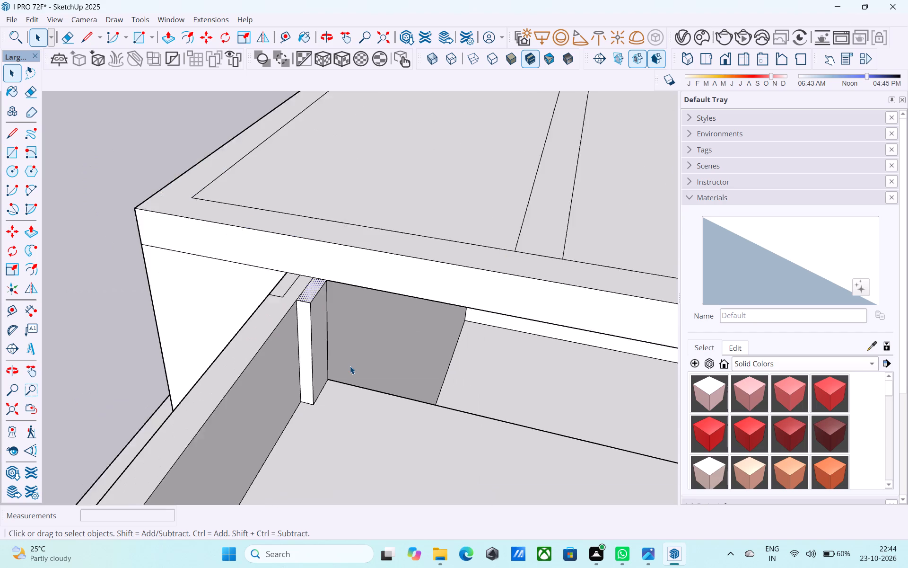
{"action": "scroll", "coordinate": [350, 366], "scroll_direction": "down", "scroll_amount": 8}
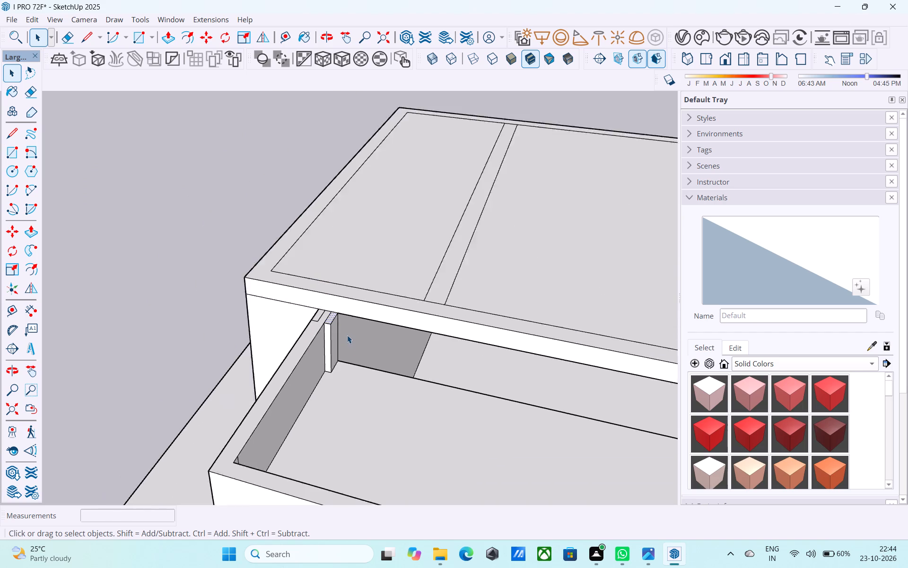
{"action": "scroll", "coordinate": [347, 335], "scroll_direction": "down", "scroll_amount": 3}
{"action": "middle_click_drag", "start_coordinate": [347, 335], "coordinate": [769, 308]}
{"action": "middle_click_drag", "start_coordinate": [597, 260], "coordinate": [596, 261]}
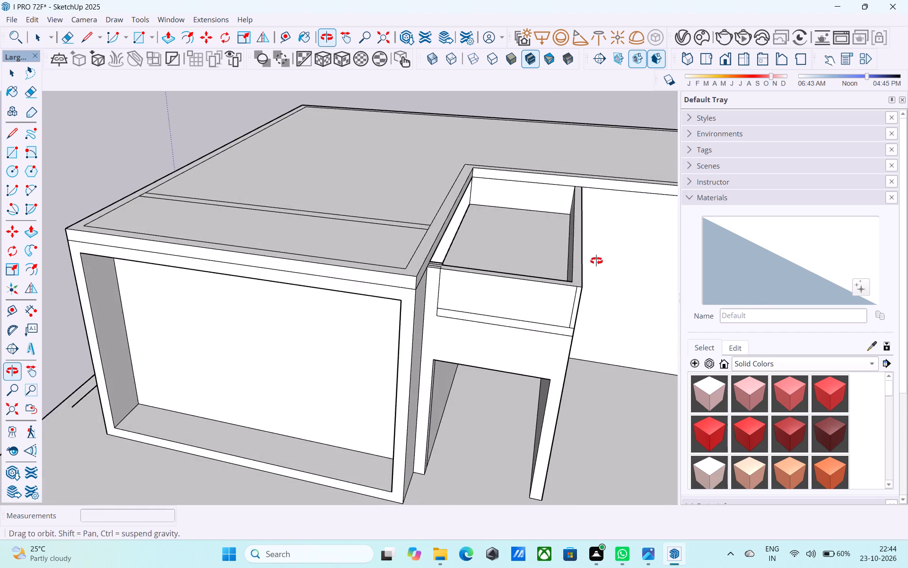
{"action": "middle_click_drag", "start_coordinate": [596, 261], "coordinate": [500, 336]}
{"action": "scroll", "coordinate": [515, 300], "scroll_direction": "up", "scroll_amount": 6}
{"action": "scroll", "coordinate": [559, 256], "scroll_direction": "down", "scroll_amount": 4}
{"action": "middle_click_drag", "start_coordinate": [555, 257], "coordinate": [208, 283]}
{"action": "scroll", "coordinate": [203, 286], "scroll_direction": "up", "scroll_amount": 7}
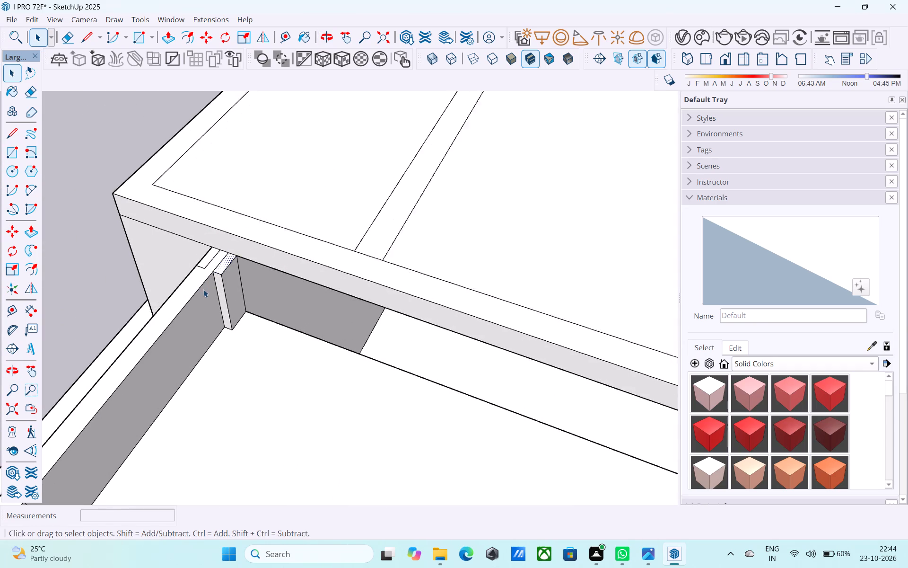
{"action": "left_click", "coordinate": [220, 284]}
{"action": "key", "text": "p"}
{"action": "left_click", "coordinate": [220, 284]}
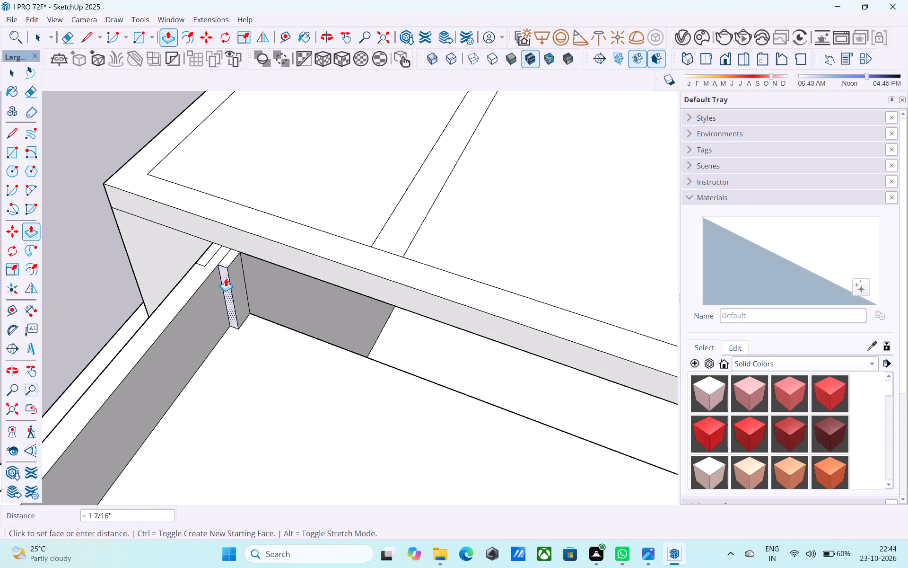
{"action": "left_click", "coordinate": [244, 264]}
{"action": "key", "text": "space"}
Push/Pull the wall face at the back of the porch roof forward 11' 8" to the front parapet, filling the recess.
{"action": "scroll", "coordinate": [244, 264], "scroll_direction": "up", "scroll_amount": 3}
{"action": "scroll", "coordinate": [244, 263], "scroll_direction": "down", "scroll_amount": 12}
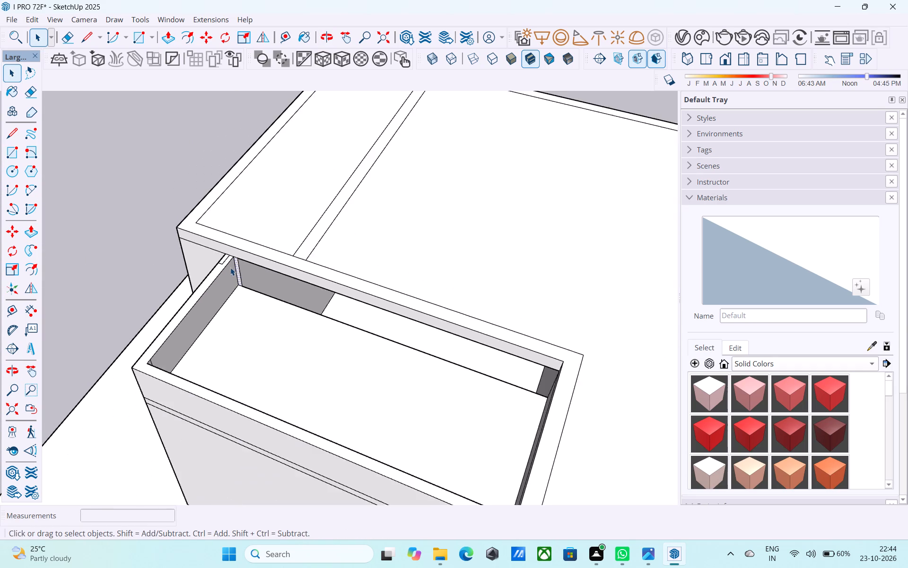
{"action": "scroll", "coordinate": [230, 267], "scroll_direction": "down", "scroll_amount": 4}
{"action": "middle_click_drag", "start_coordinate": [245, 278], "coordinate": [489, 267]}
{"action": "left_click", "coordinate": [493, 278]}
{"action": "key", "text": "p"}
{"action": "left_click", "coordinate": [493, 278]}
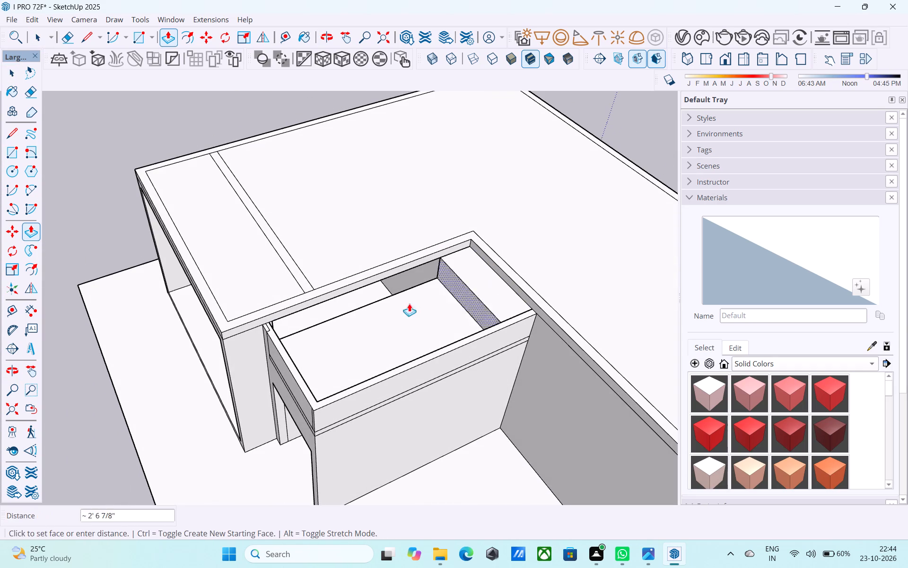
{"action": "middle_click_drag", "start_coordinate": [303, 315], "coordinate": [103, 327]}
{"action": "scroll", "coordinate": [147, 328], "scroll_direction": "up", "scroll_amount": 7}
{"action": "scroll", "coordinate": [370, 325], "scroll_direction": "up", "scroll_amount": 4}
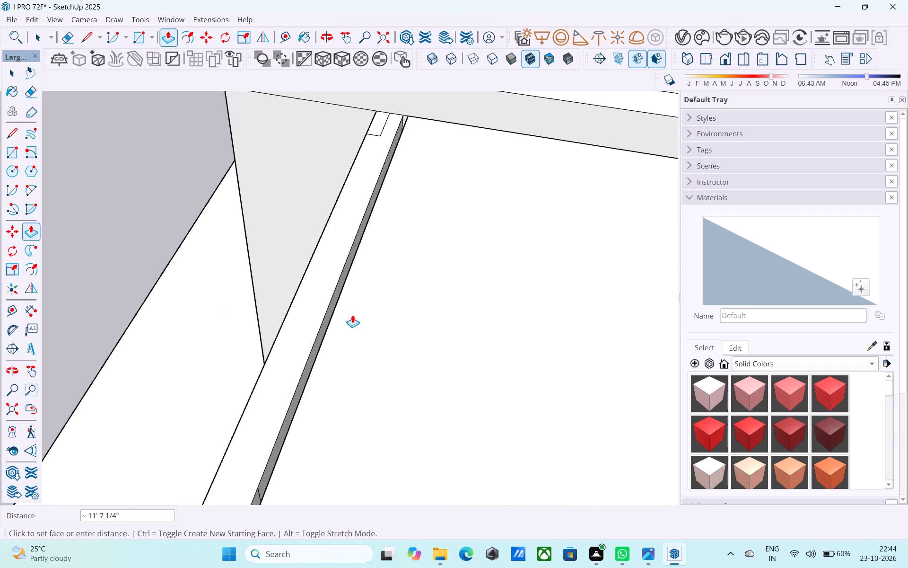
{"action": "left_click", "coordinate": [338, 300]}
Erase the leftover edges of the small patch atop the front parapet beside the front-room wall.
{"action": "scroll", "coordinate": [332, 299], "scroll_direction": "down", "scroll_amount": 6}
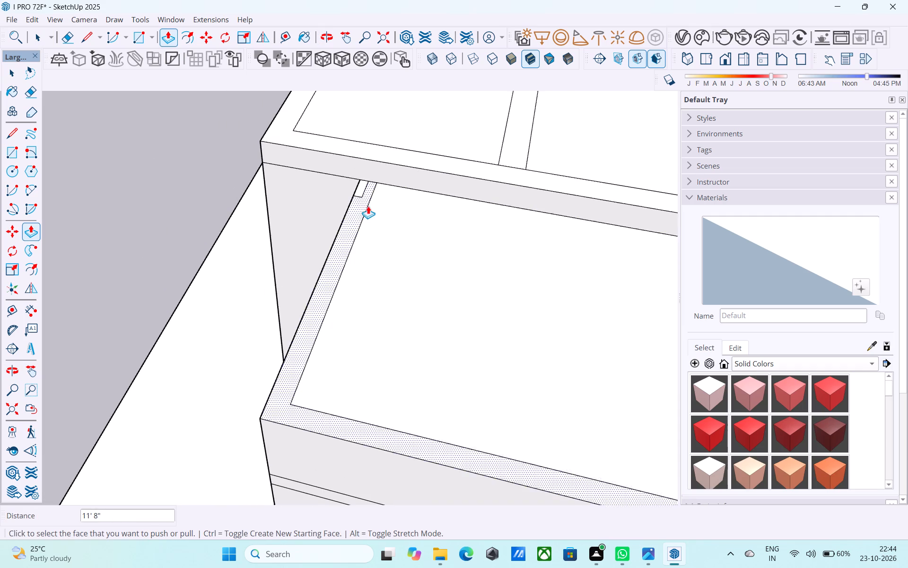
{"action": "scroll", "coordinate": [368, 206], "scroll_direction": "up", "scroll_amount": 3}
{"action": "key", "text": "e"}
{"action": "double_click", "coordinate": [361, 190]}
{"action": "left_click_drag", "start_coordinate": [356, 192], "coordinate": [357, 196]}
{"action": "key", "text": "space"}
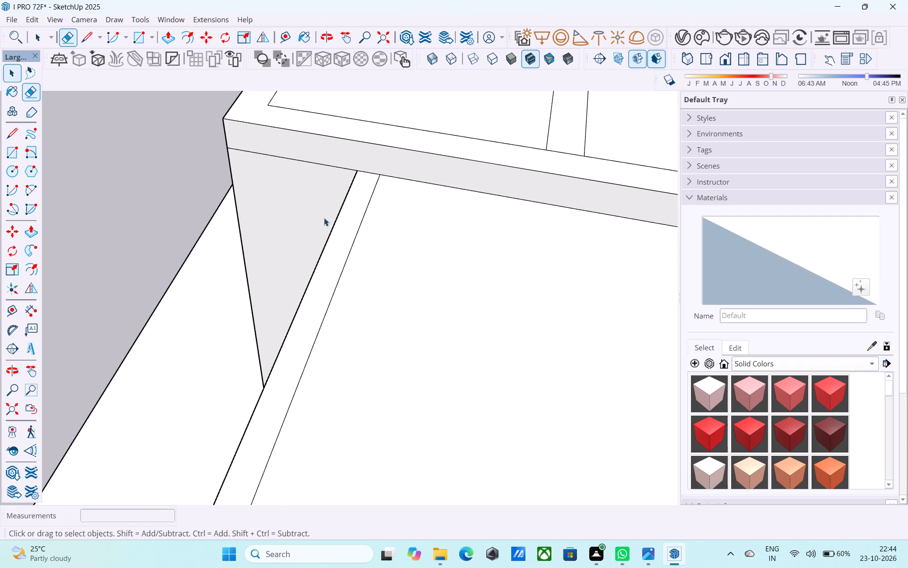
Push/Pull the main roof slab's side face beside the porch outward 5' 6" so the slab covers the porch block.
{"action": "scroll", "coordinate": [268, 248], "scroll_direction": "down", "scroll_amount": 4}
{"action": "middle_click_drag", "start_coordinate": [198, 340], "coordinate": [364, 196]}
{"action": "scroll", "coordinate": [355, 201], "scroll_direction": "down", "scroll_amount": 3}
{"action": "middle_click_drag", "start_coordinate": [301, 245], "coordinate": [432, 208]}
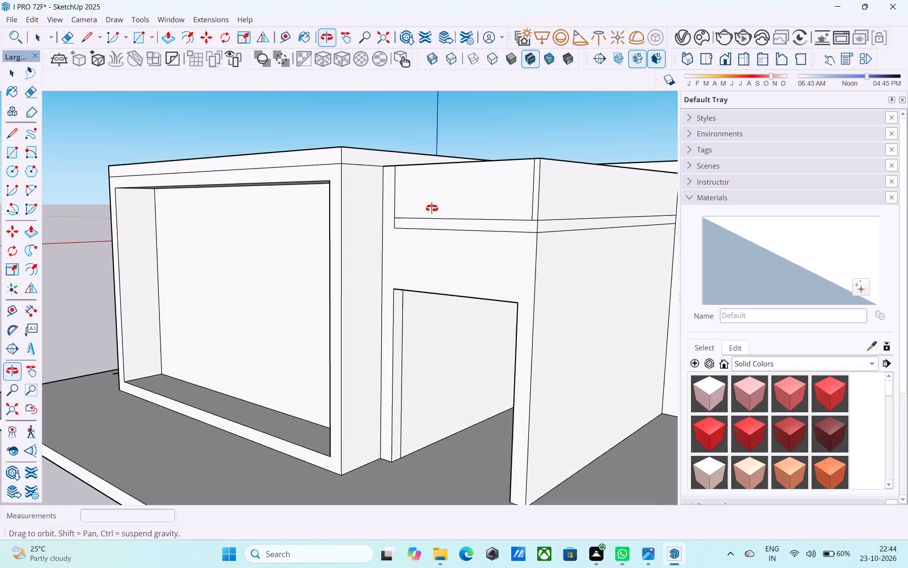
{"action": "middle_click_drag", "start_coordinate": [432, 208], "coordinate": [420, 330]}
{"action": "middle_click_drag", "start_coordinate": [459, 288], "coordinate": [427, 295], "text": "shift"}
{"action": "scroll", "coordinate": [485, 178], "scroll_direction": "up", "scroll_amount": 1}
{"action": "middle_click_drag", "start_coordinate": [483, 178], "coordinate": [443, 218], "text": "shift"}
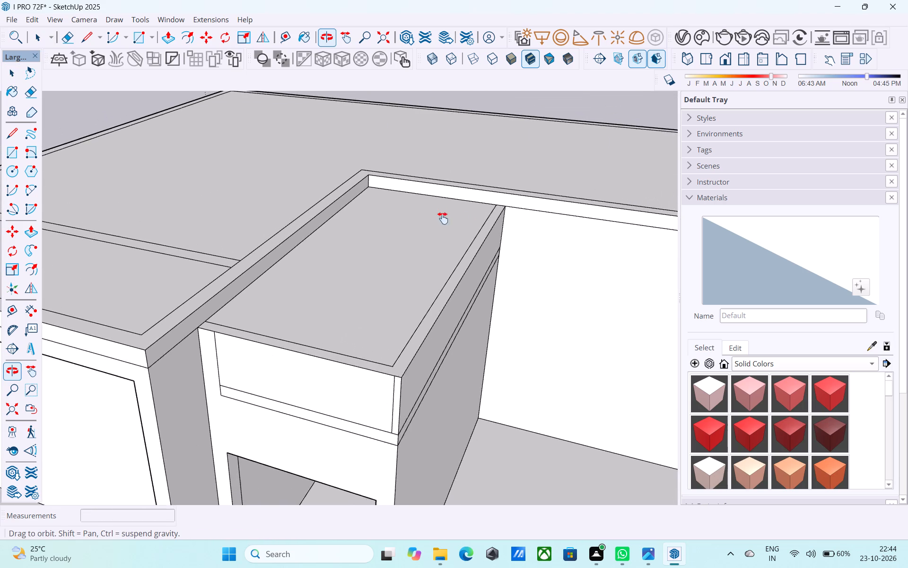
{"action": "middle_click_drag", "start_coordinate": [443, 218], "coordinate": [506, 247], "text": "shift"}
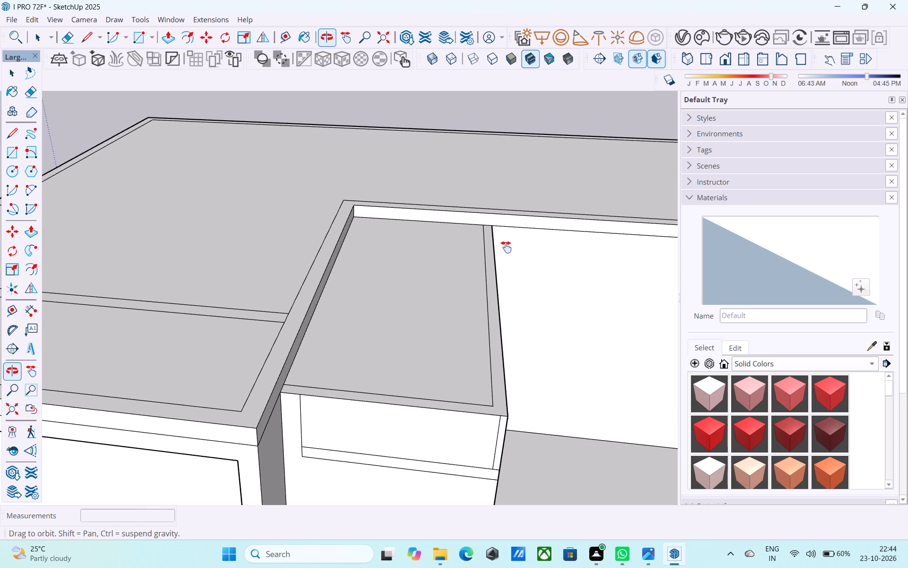
{"action": "middle_click_drag", "start_coordinate": [506, 247], "coordinate": [396, 212], "text": "shift"}
{"action": "left_click", "coordinate": [306, 239]}
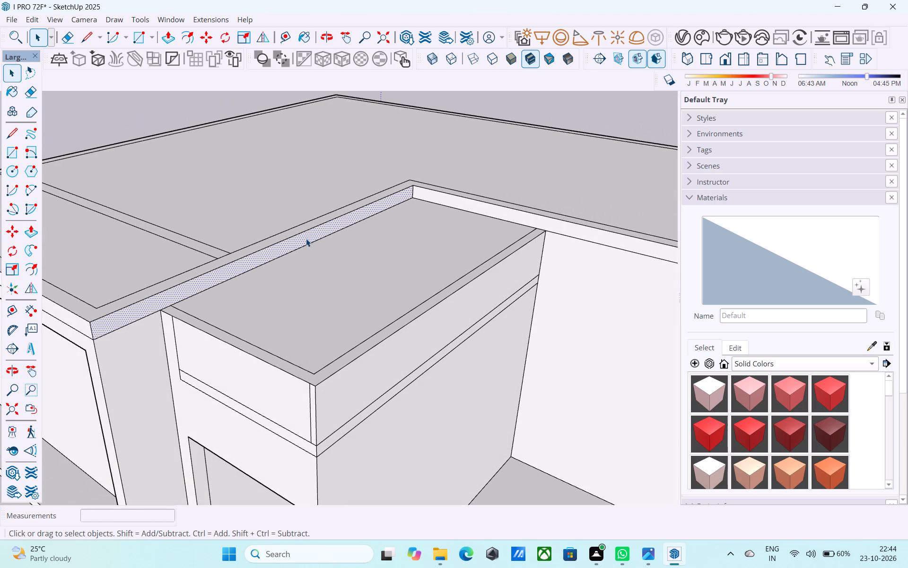
{"action": "key", "text": "p"}
{"action": "left_click", "coordinate": [306, 239]}
{"action": "left_click", "coordinate": [386, 333]}
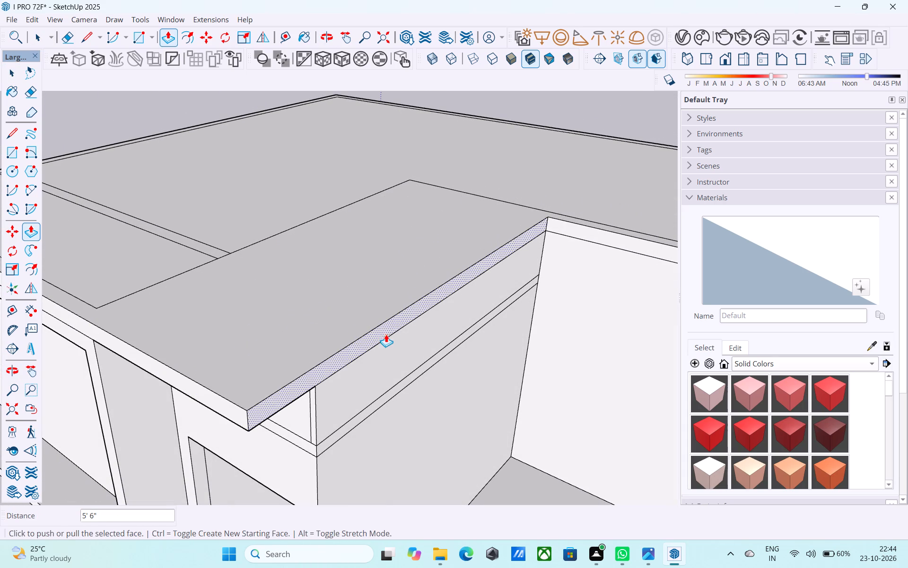
{"action": "key", "text": "space"}
Examine the extended roof slab over the porch from below and the whole house from around.
{"action": "middle_click_drag", "start_coordinate": [385, 340], "coordinate": [490, 161]}
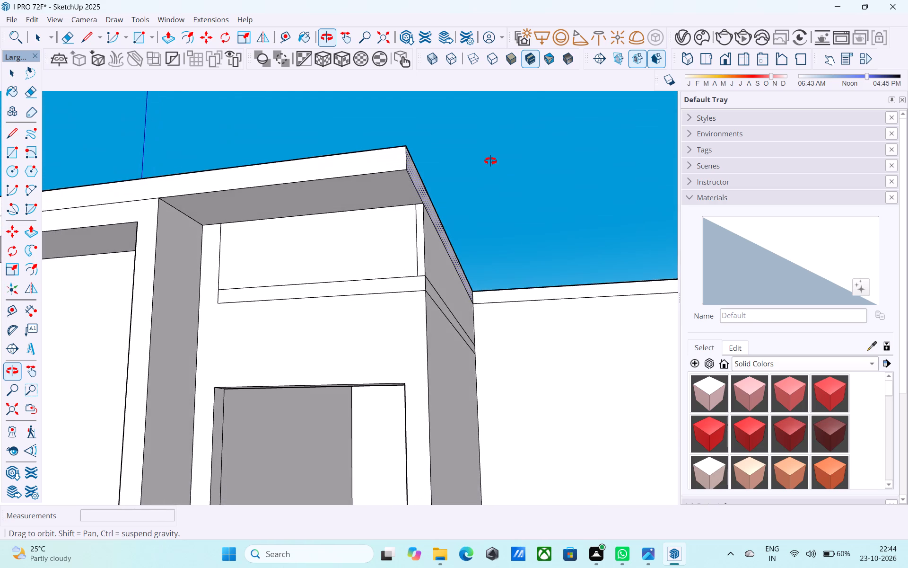
{"action": "middle_click_drag", "start_coordinate": [490, 161], "coordinate": [475, 240]}
{"action": "scroll", "coordinate": [466, 228], "scroll_direction": "down", "scroll_amount": 6}
{"action": "middle_click_drag", "start_coordinate": [457, 227], "coordinate": [455, 333]}
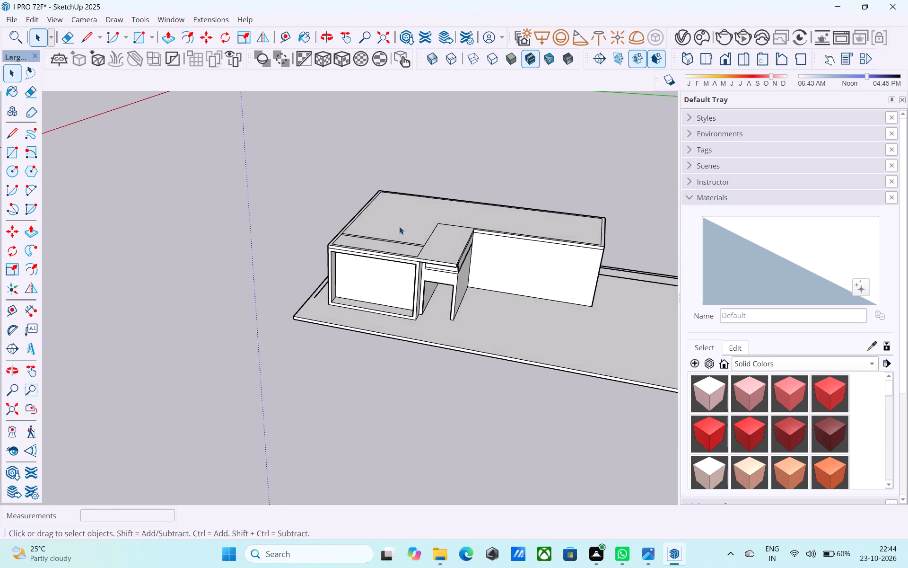
{"action": "scroll", "coordinate": [397, 217], "scroll_direction": "up", "scroll_amount": 6}
{"action": "scroll", "coordinate": [392, 216], "scroll_direction": "down", "scroll_amount": 6}
{"action": "middle_click_drag", "start_coordinate": [358, 216], "coordinate": [485, 257]}
{"action": "scroll", "coordinate": [472, 180], "scroll_direction": "up", "scroll_amount": 6}
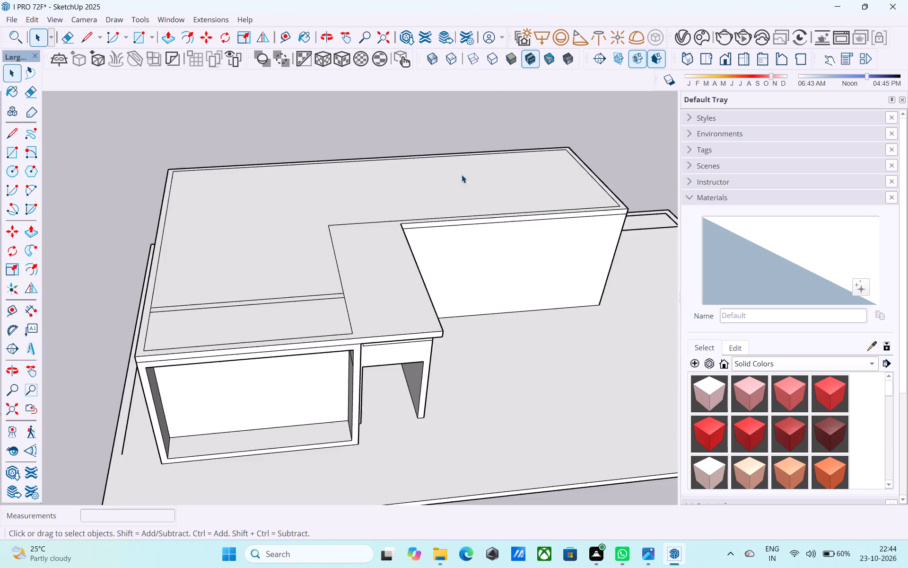
{"action": "middle_click_drag", "start_coordinate": [454, 174], "coordinate": [451, 203], "text": "shift"}
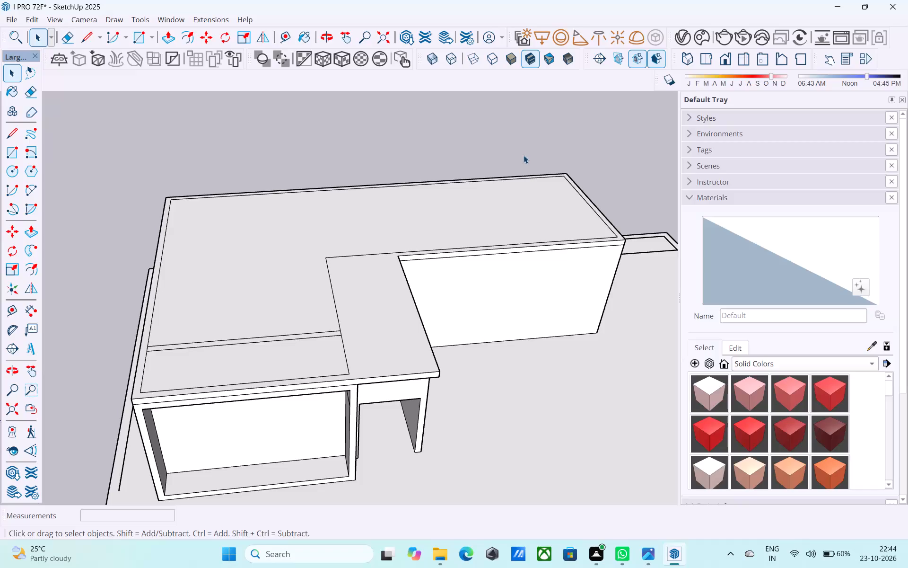
{"action": "scroll", "coordinate": [524, 155], "scroll_direction": "down", "scroll_amount": 5}
{"action": "middle_click_drag", "start_coordinate": [524, 156], "coordinate": [406, 223]}
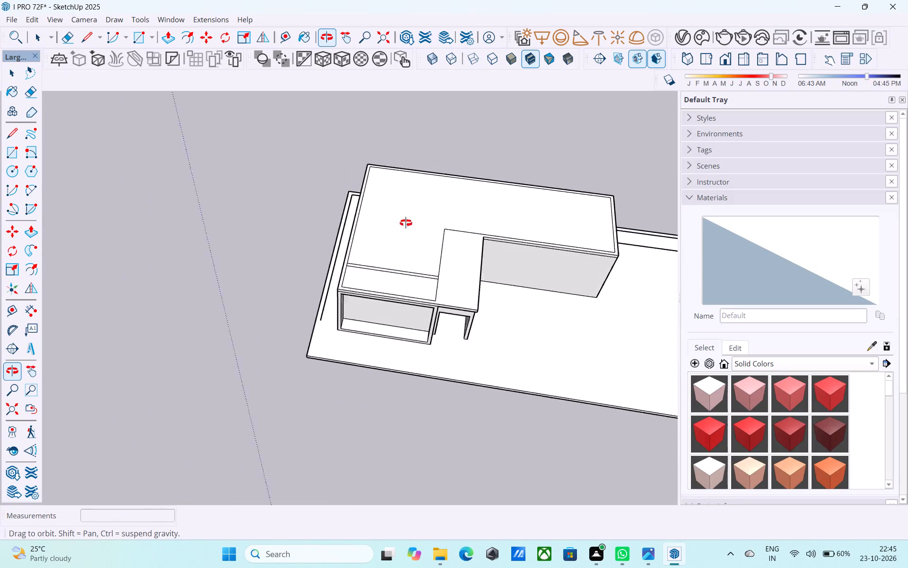
{"action": "middle_click_drag", "start_coordinate": [406, 223], "coordinate": [404, 194]}
{"action": "scroll", "coordinate": [319, 207], "scroll_direction": "down", "scroll_amount": 4}
{"action": "middle_click_drag", "start_coordinate": [409, 221], "coordinate": [412, 237]}
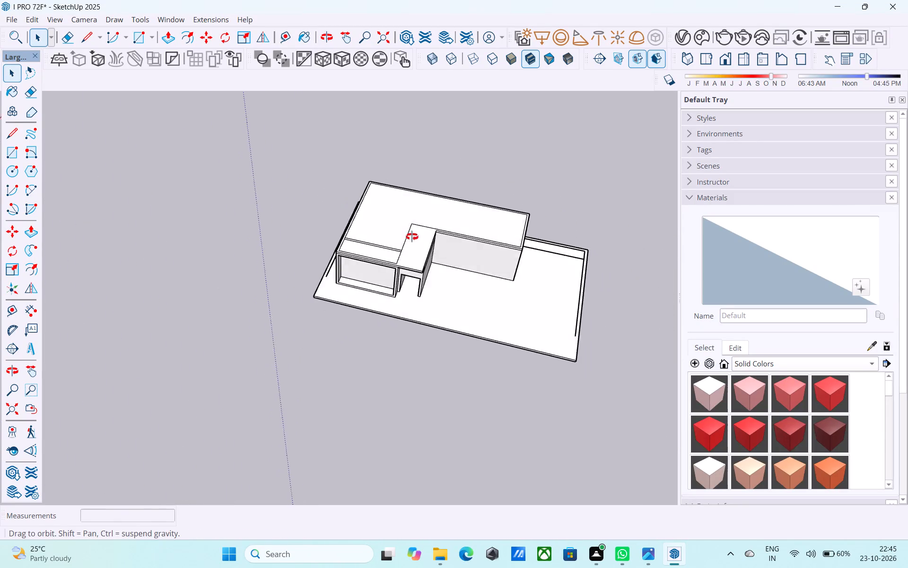
{"action": "middle_click_drag", "start_coordinate": [412, 237], "coordinate": [412, 238]}
Erase the old inner border lines beside the porch and the two dividing lines across the roof top.
{"action": "scroll", "coordinate": [412, 238], "scroll_direction": "up", "scroll_amount": 13}
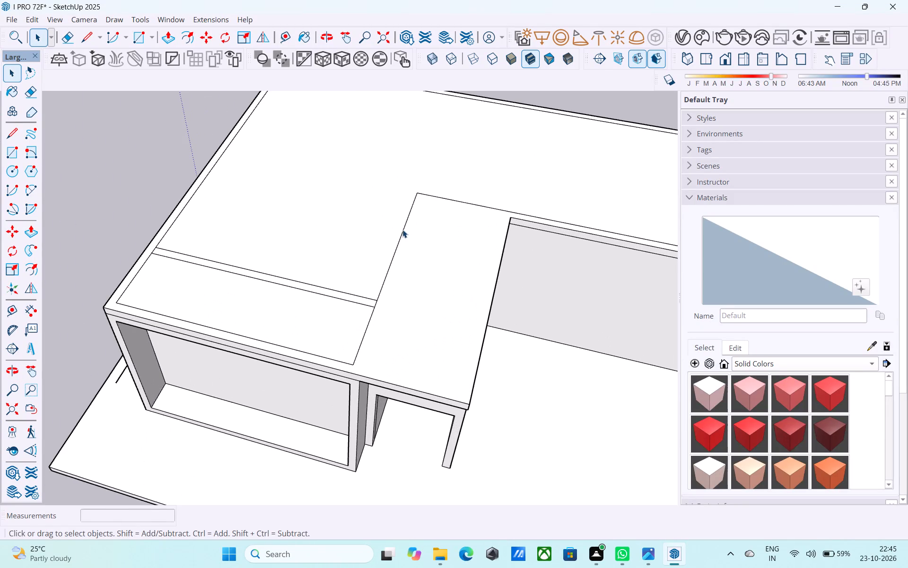
{"action": "key", "text": "l"}
{"action": "key", "text": "e"}
{"action": "left_click_drag", "start_coordinate": [385, 274], "coordinate": [356, 246]}
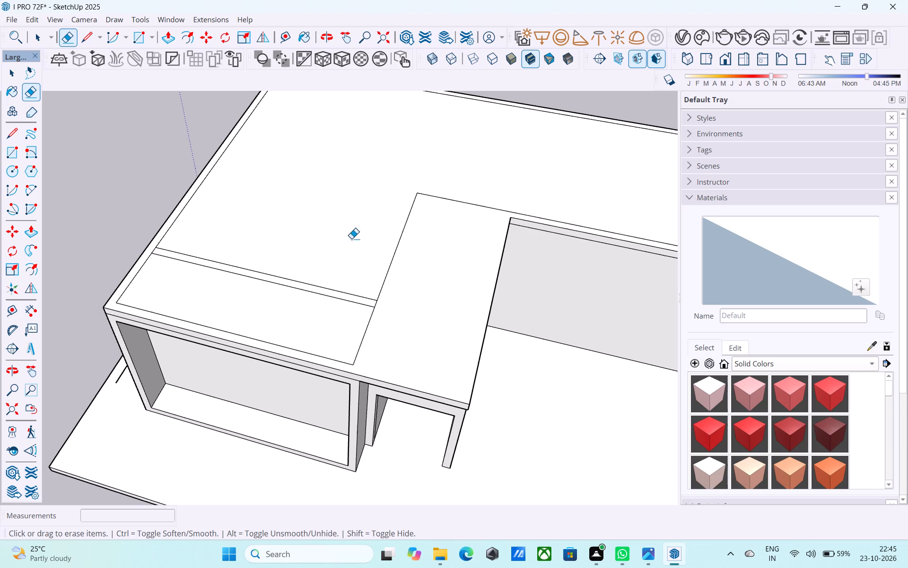
{"action": "left_click_drag", "start_coordinate": [453, 192], "coordinate": [447, 203]}
{"action": "left_click_drag", "start_coordinate": [437, 222], "coordinate": [390, 217]}
{"action": "left_click_drag", "start_coordinate": [373, 327], "coordinate": [341, 318]}
{"action": "left_click_drag", "start_coordinate": [372, 305], "coordinate": [379, 275]}
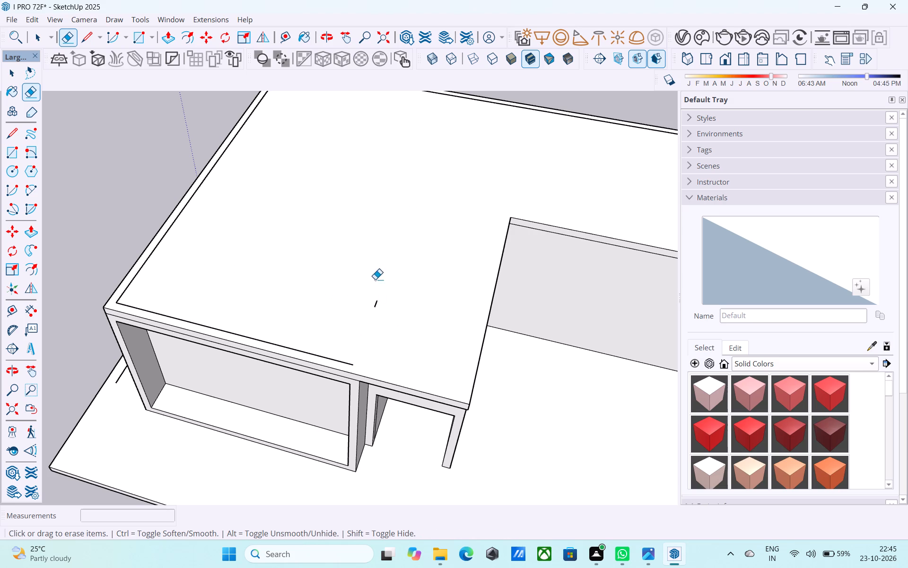
{"action": "left_click_drag", "start_coordinate": [373, 300], "coordinate": [385, 305]}
Offset the outline of the merged roof top face inward by 6" as a border.
{"action": "key", "text": "space"}
{"action": "left_click", "coordinate": [384, 305]}
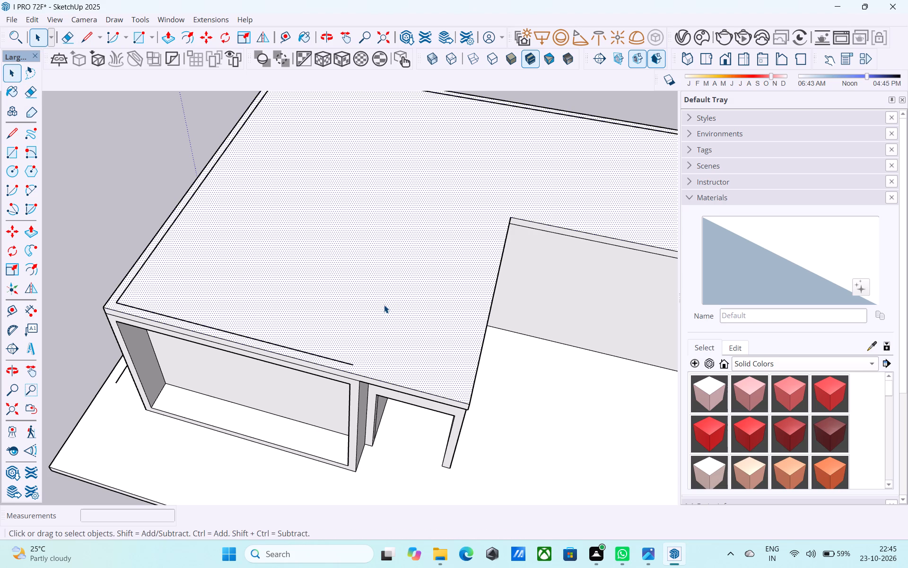
{"action": "key", "text": "f"}
{"action": "left_click", "coordinate": [384, 305]}
{"action": "key", "text": "6"}
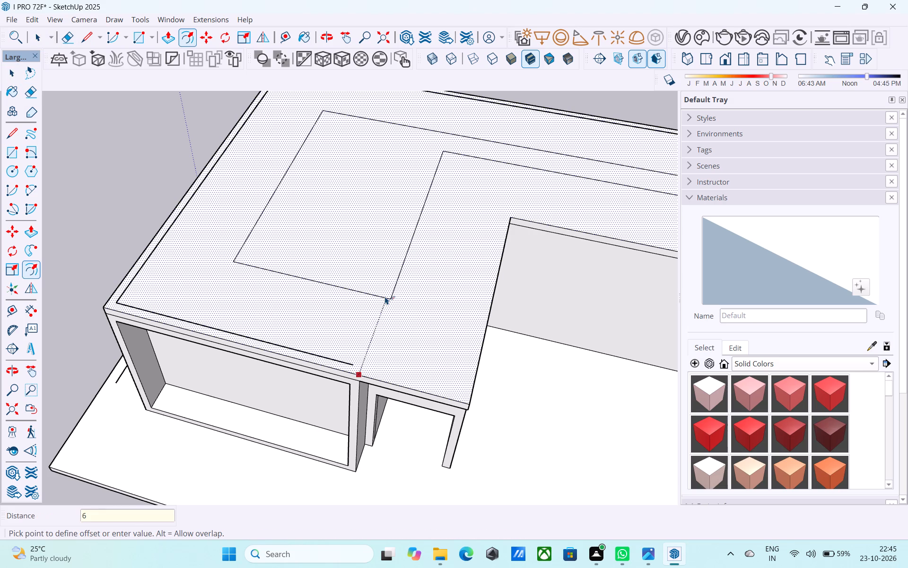
{"action": "key", "text": "shift+quotedbl"}
{"action": "key", "text": "Return"}
{"action": "key", "text": "space"}
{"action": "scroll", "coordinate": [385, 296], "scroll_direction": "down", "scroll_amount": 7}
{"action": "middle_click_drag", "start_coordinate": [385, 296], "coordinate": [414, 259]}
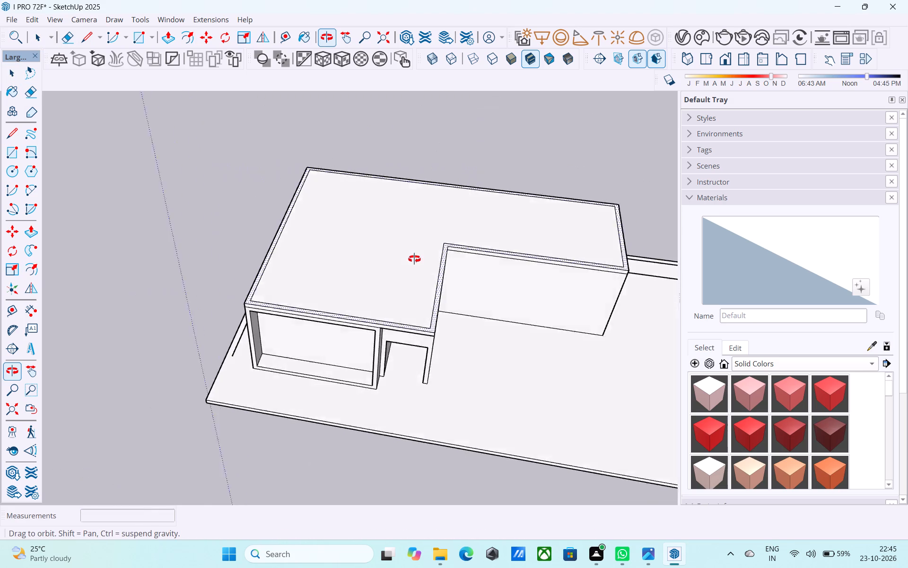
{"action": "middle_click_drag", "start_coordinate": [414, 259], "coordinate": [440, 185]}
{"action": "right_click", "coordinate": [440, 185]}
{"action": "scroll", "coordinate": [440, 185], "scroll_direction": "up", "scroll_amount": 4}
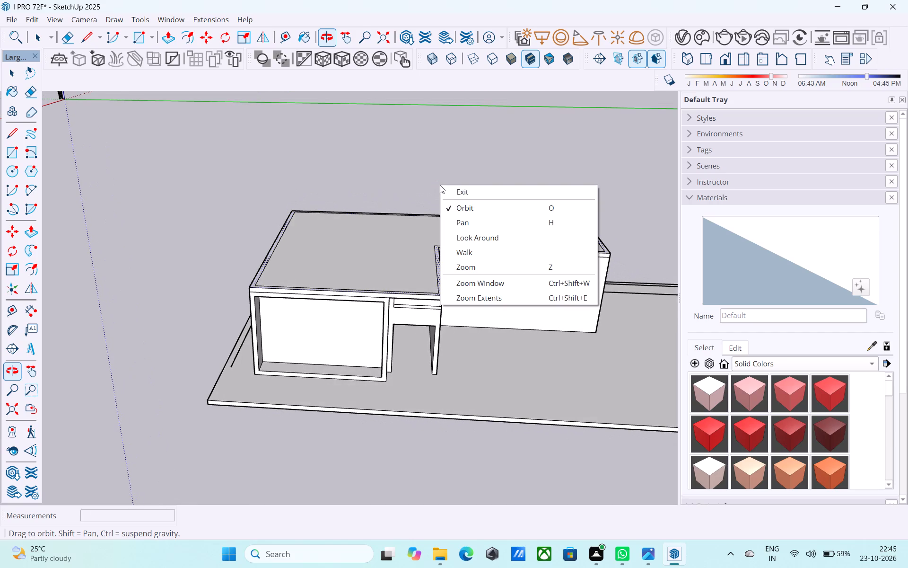
Copy the roof top's inner border line on the side away from the porch 14' across toward the porch.
{"action": "left_click", "coordinate": [408, 183]}
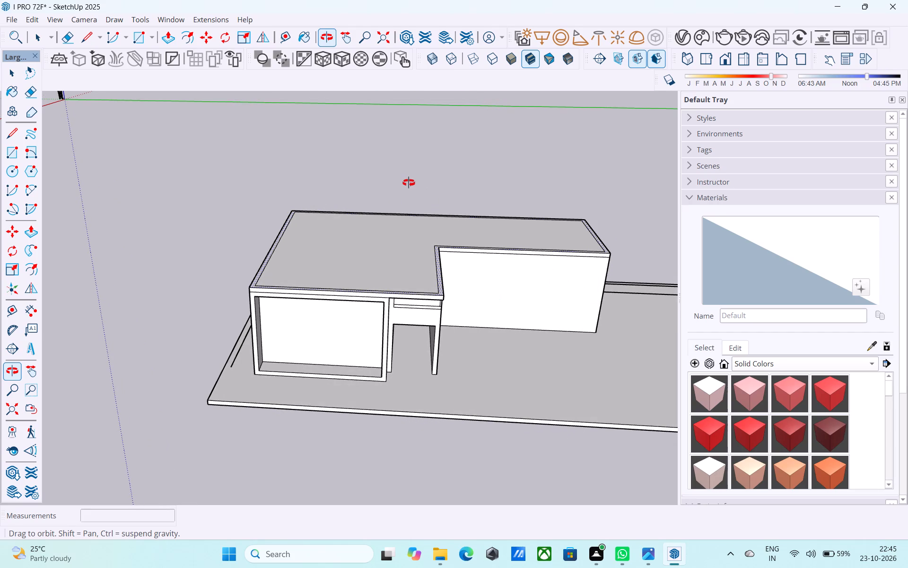
{"action": "key", "text": "space"}
{"action": "scroll", "coordinate": [409, 183], "scroll_direction": "down", "scroll_amount": 5}
{"action": "middle_click_drag", "start_coordinate": [398, 251], "coordinate": [389, 207]}
{"action": "scroll", "coordinate": [388, 189], "scroll_direction": "up", "scroll_amount": 4}
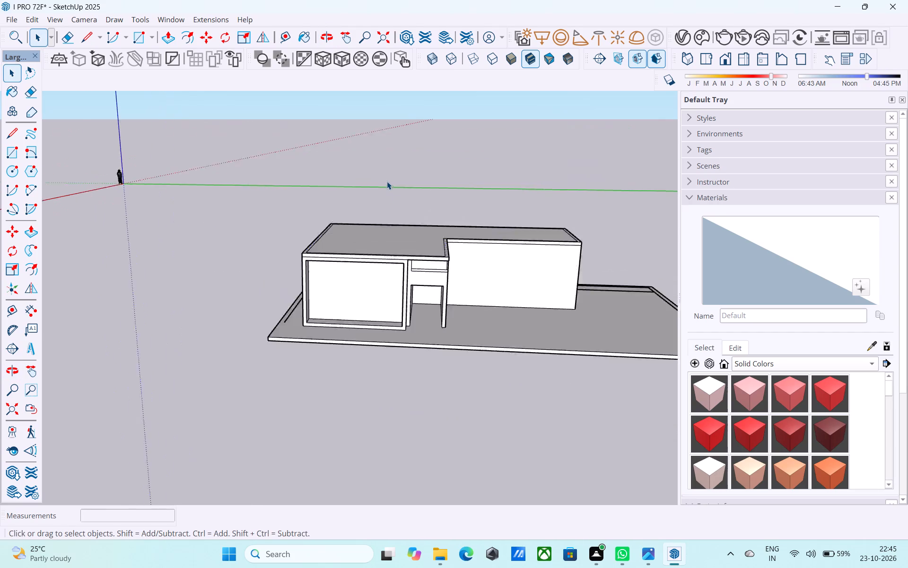
{"action": "scroll", "coordinate": [387, 181], "scroll_direction": "up", "scroll_amount": 1}
{"action": "left_click", "coordinate": [387, 180]}
{"action": "middle_click_drag", "start_coordinate": [349, 240], "coordinate": [362, 329]}
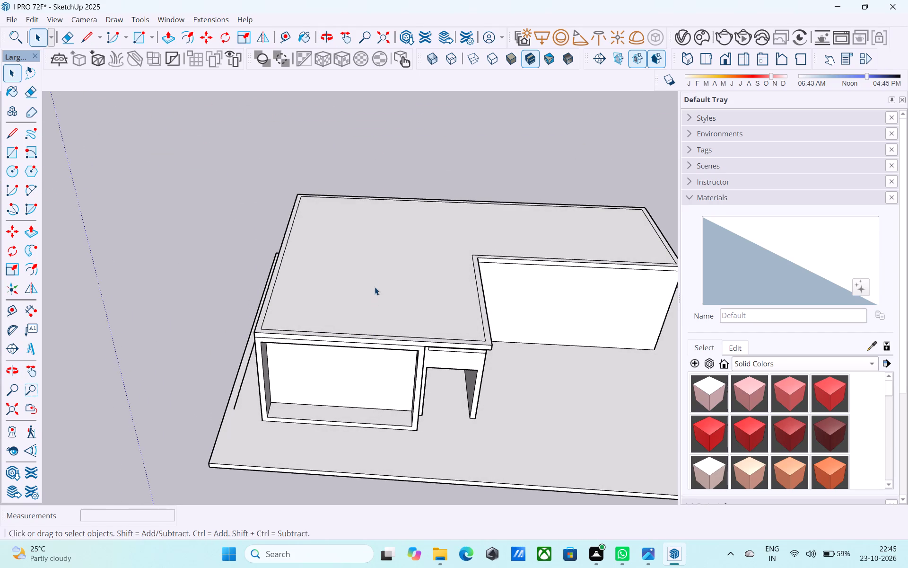
{"action": "middle_click_drag", "start_coordinate": [358, 229], "coordinate": [362, 311]}
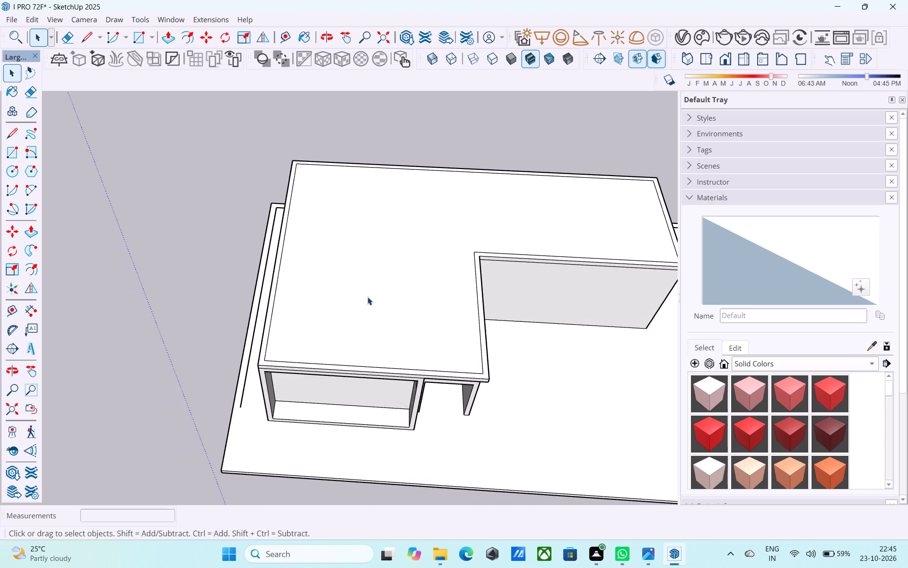
{"action": "middle_click_drag", "start_coordinate": [349, 264], "coordinate": [364, 274]}
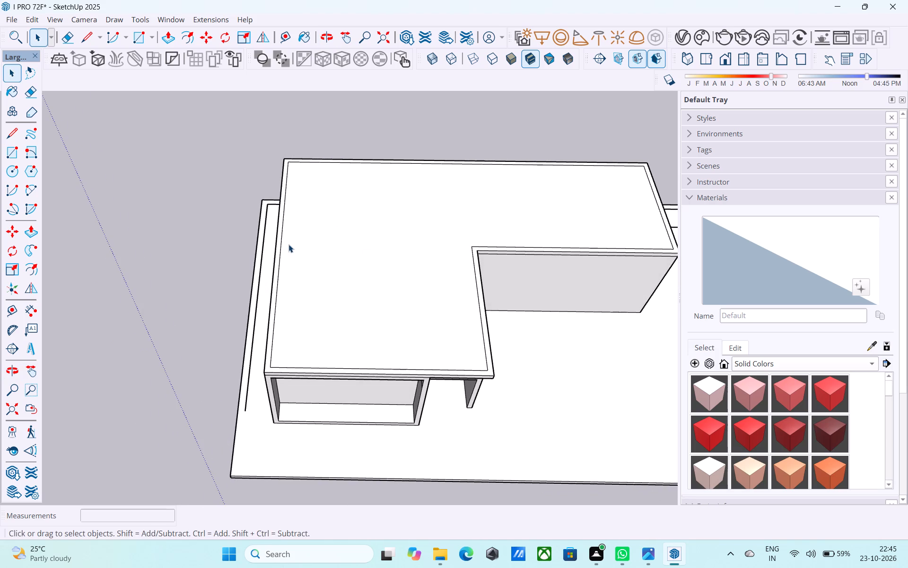
{"action": "left_click", "coordinate": [281, 259]}
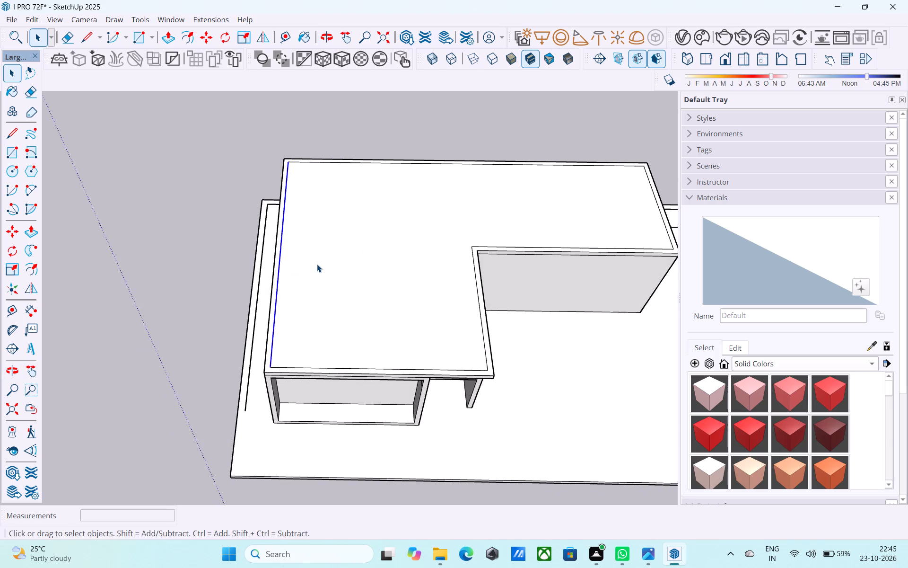
{"action": "key", "text": "m"}
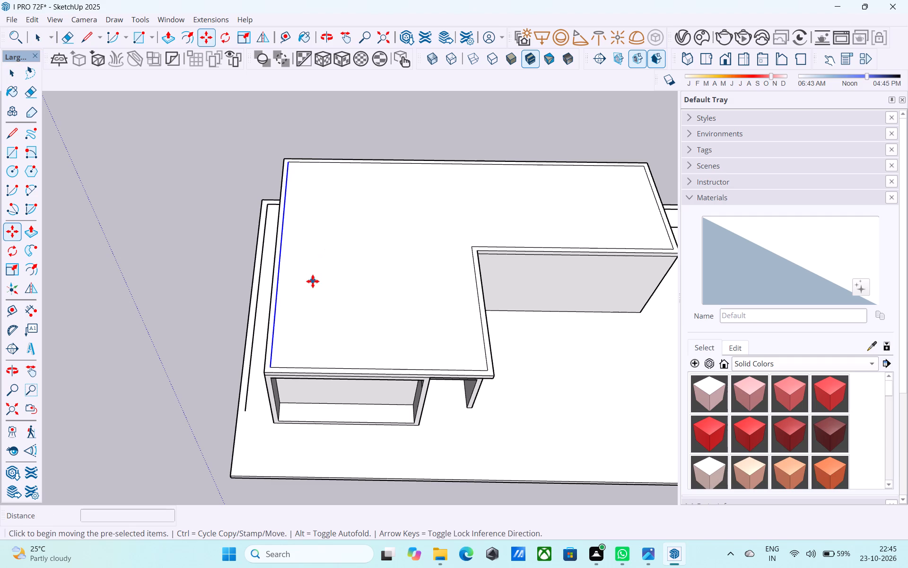
{"action": "left_click", "coordinate": [279, 281]}
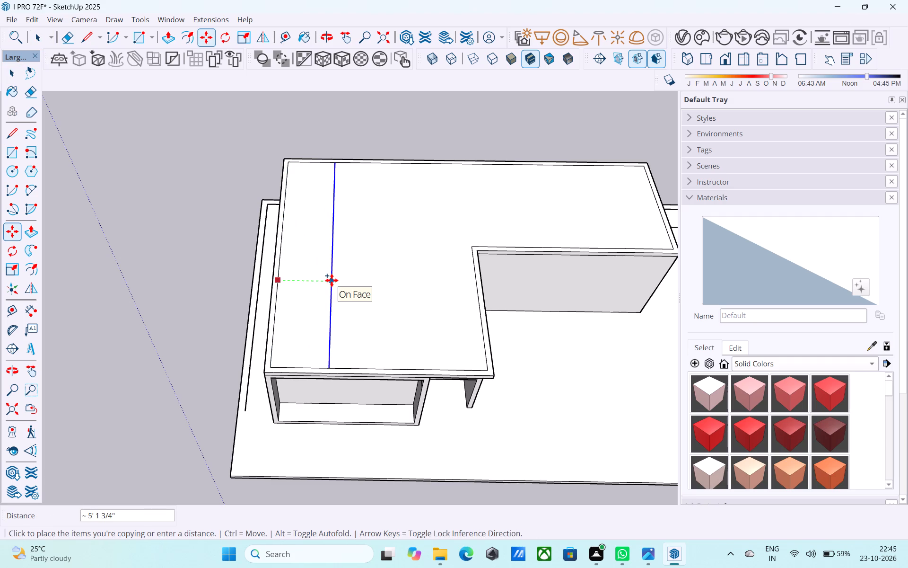
{"action": "type", "text": "14'"}
{"action": "key", "text": "Return"}
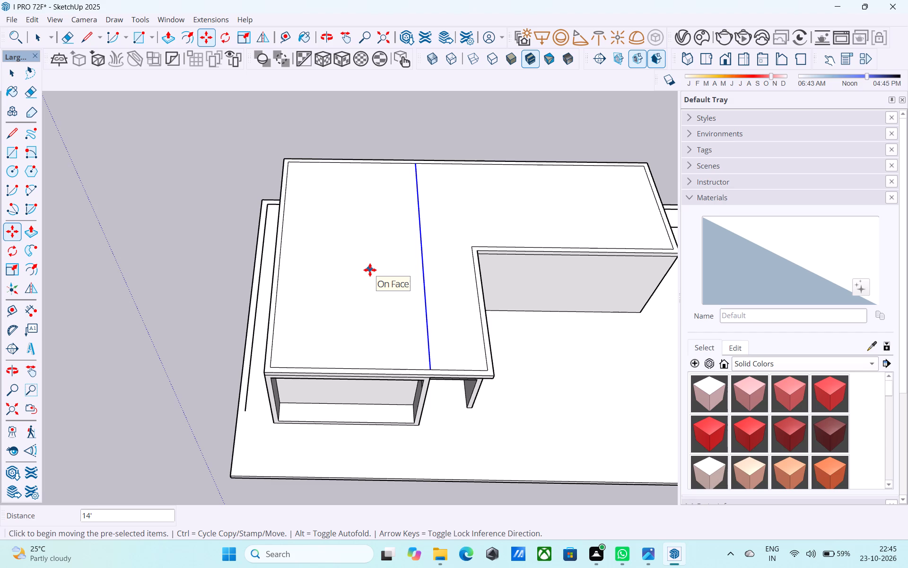
Copy the new dividing line 6" back away from the porch to form a 6" strip across the roof top.
{"action": "middle_click_drag", "start_coordinate": [373, 277], "coordinate": [370, 157]}
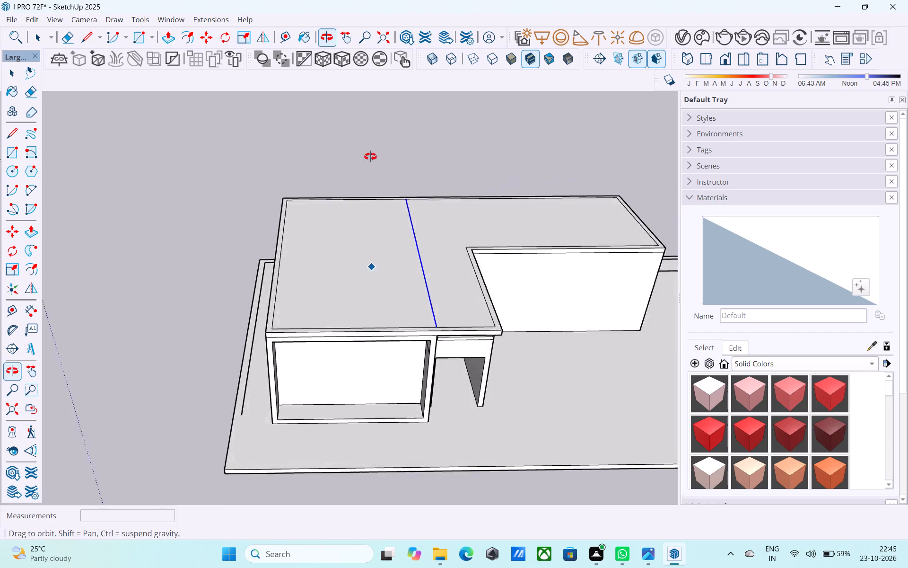
{"action": "middle_click_drag", "start_coordinate": [370, 157], "coordinate": [355, 127]}
{"action": "middle_click_drag", "start_coordinate": [431, 267], "coordinate": [438, 349]}
{"action": "middle_click_drag", "start_coordinate": [415, 253], "coordinate": [422, 289]}
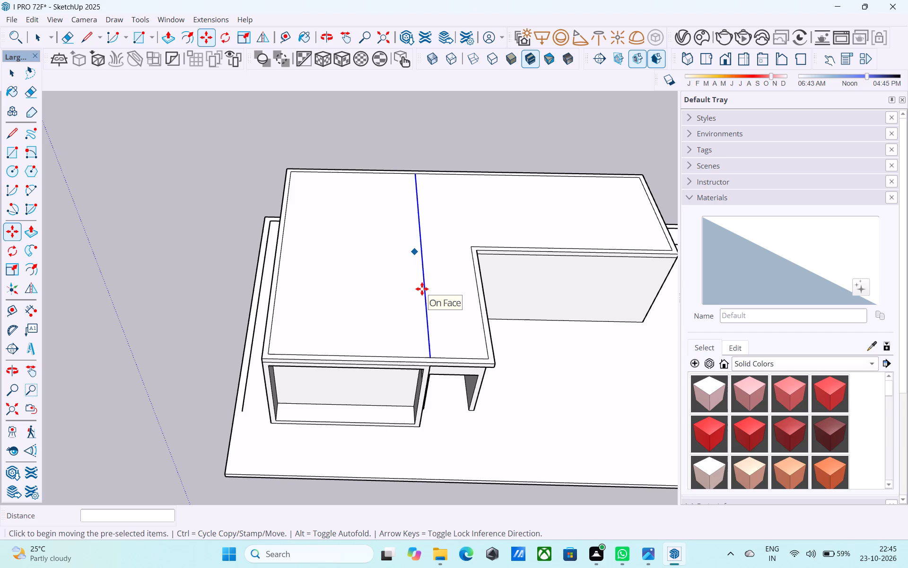
{"action": "scroll", "coordinate": [421, 287], "scroll_direction": "up", "scroll_amount": 1}
{"action": "key", "text": "m"}
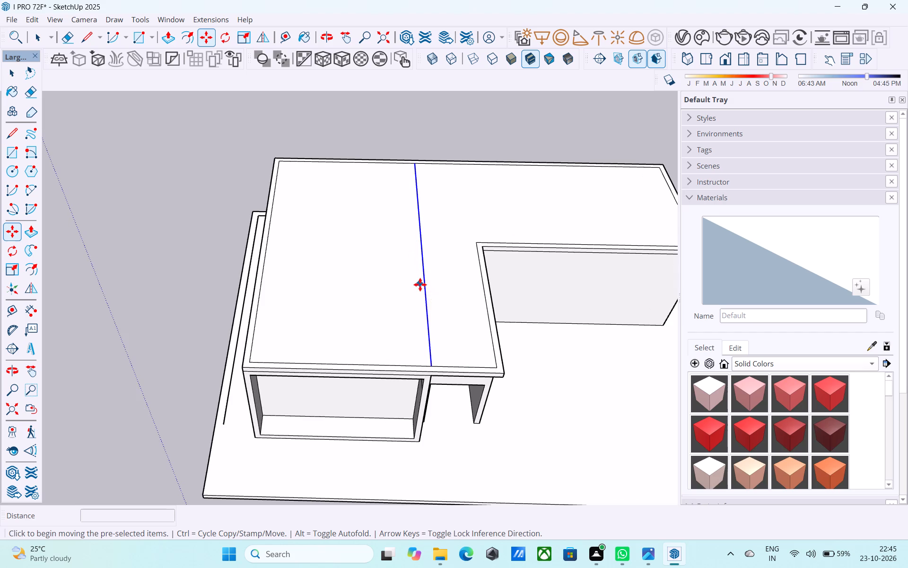
{"action": "scroll", "coordinate": [429, 365], "scroll_direction": "up", "scroll_amount": 7}
{"action": "left_click", "coordinate": [429, 365]}
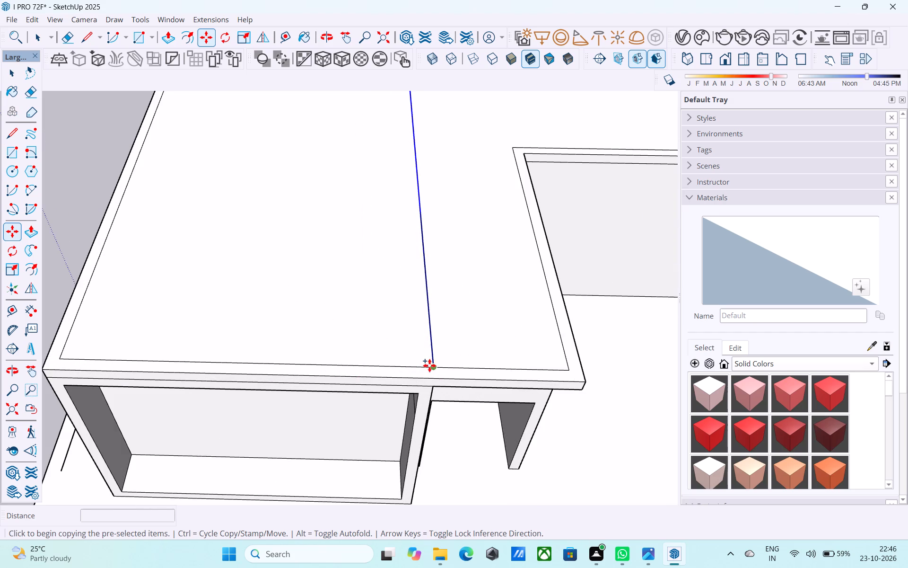
{"action": "left_click", "coordinate": [423, 366]}
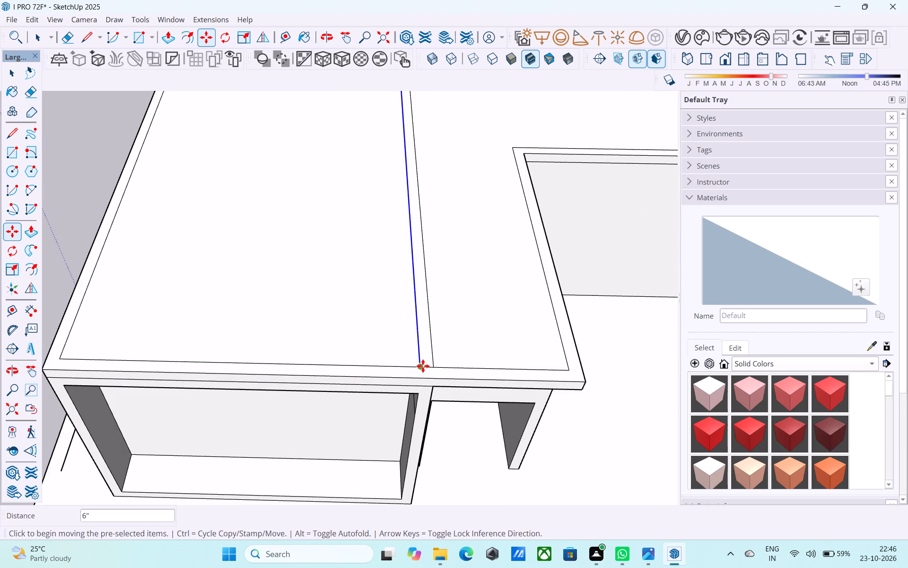
Copy the front inner border line above the front frame 4' toward the back of the roof.
{"action": "key", "text": "space"}
{"action": "left_click", "coordinate": [417, 366]}
{"action": "key", "text": "m"}
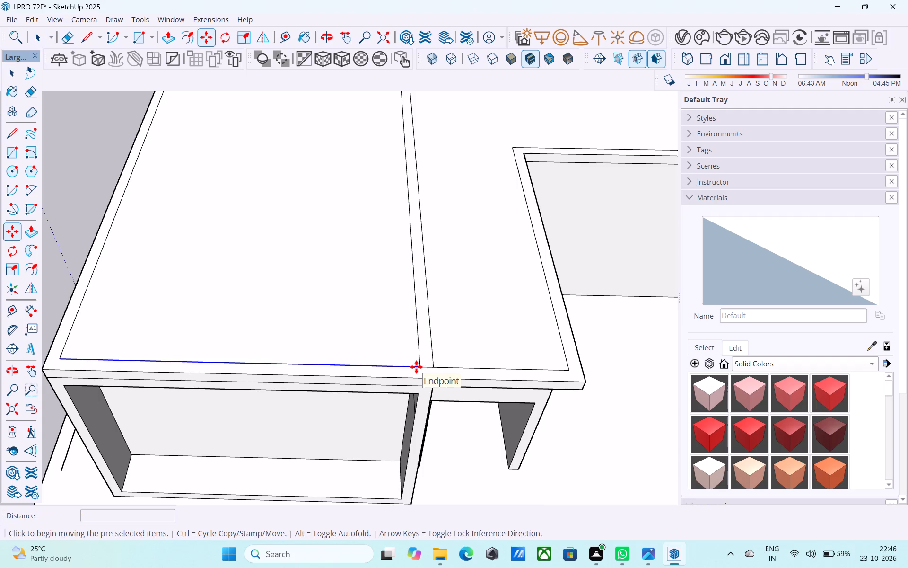
{"action": "left_click", "coordinate": [419, 367]}
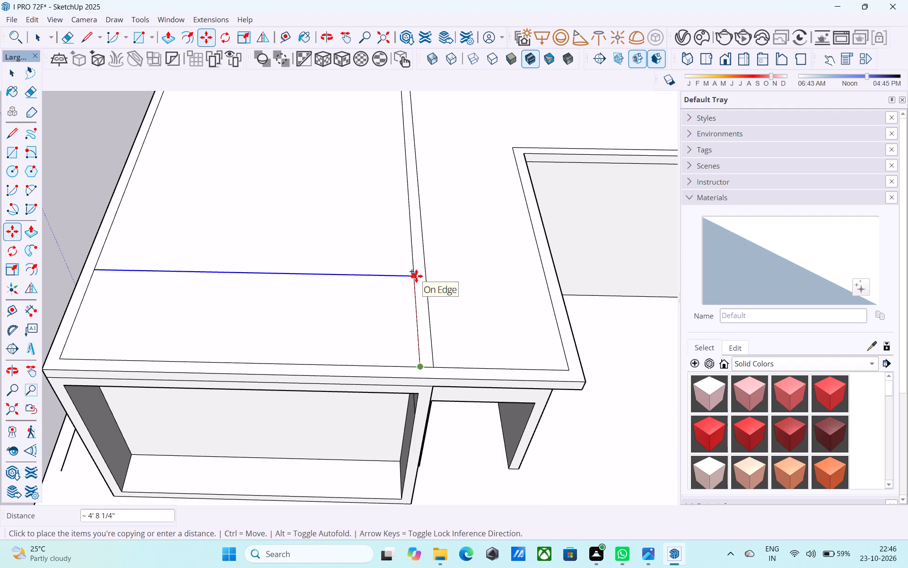
{"action": "type", "text": "4'"}
{"action": "key", "text": "Return"}
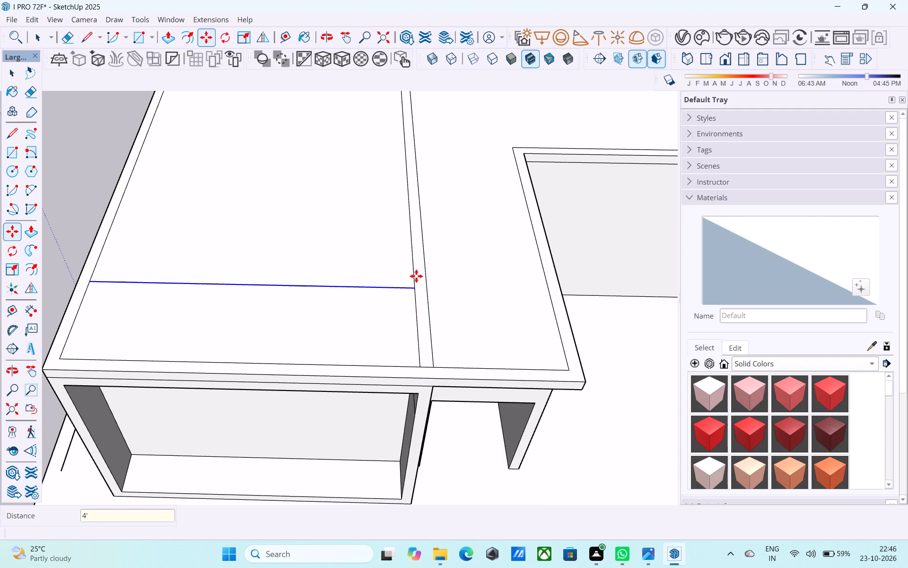
Copy the new crosswise line 6" further toward the back to form a second strip.
{"action": "scroll", "coordinate": [421, 285], "scroll_direction": "up", "scroll_amount": 2}
{"action": "left_click", "coordinate": [412, 288]}
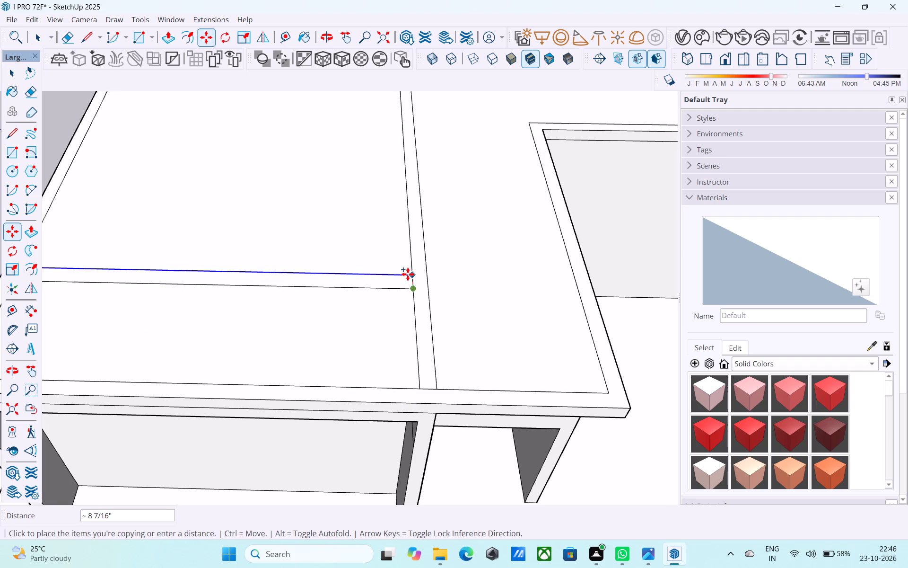
{"action": "type", "text": "6\""}
{"action": "key", "text": "Return"}
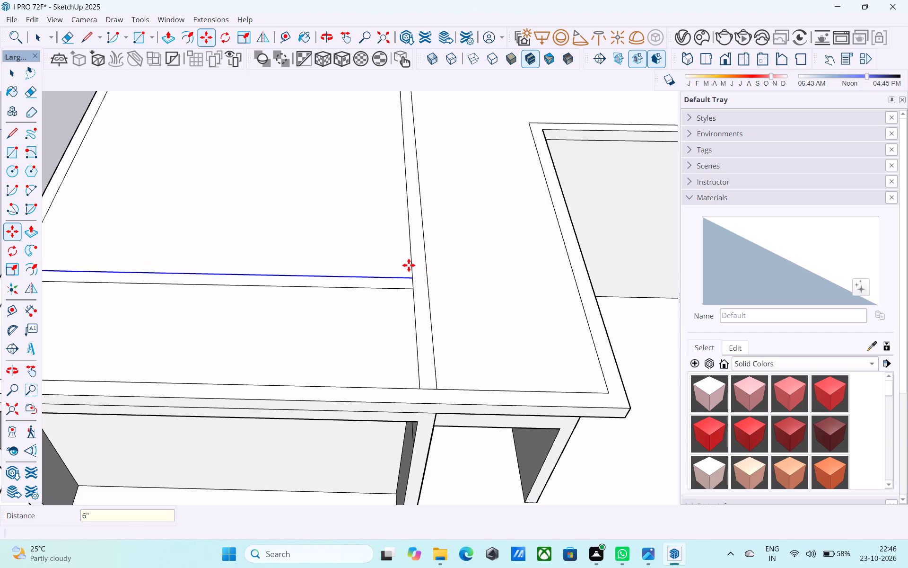
{"action": "scroll", "coordinate": [417, 265], "scroll_direction": "down", "scroll_amount": 1}
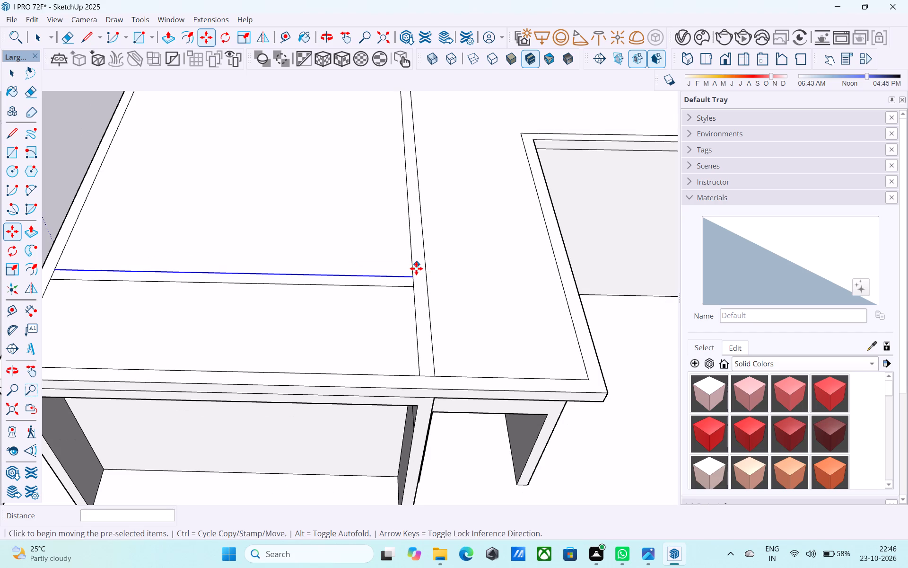
Extend the crosswise strip's front line 6" across the dividing strip and erase the short segment separating the two strips at their junction.
{"action": "key", "text": "l"}
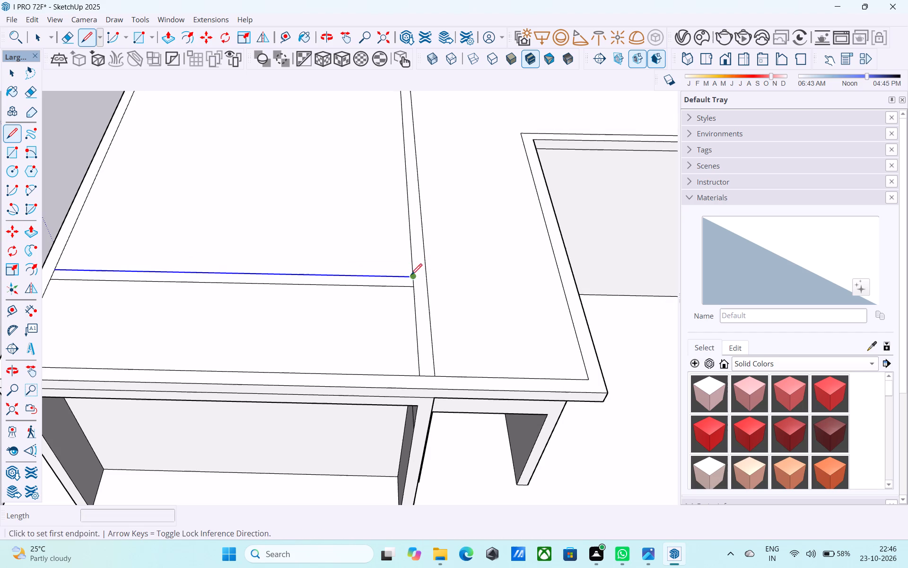
{"action": "left_click", "coordinate": [412, 289]}
{"action": "left_click", "coordinate": [427, 286]}
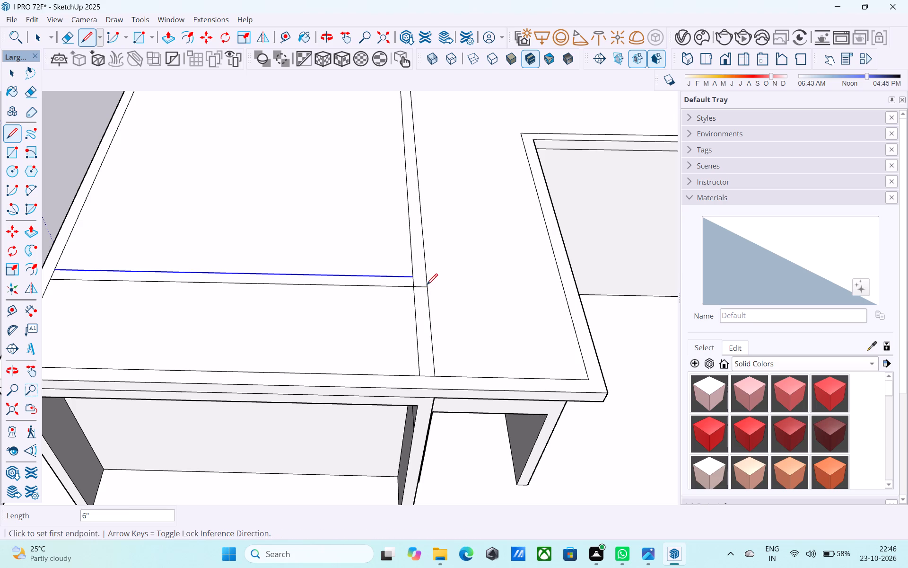
{"action": "key", "text": "e"}
{"action": "left_click", "coordinate": [416, 286]}
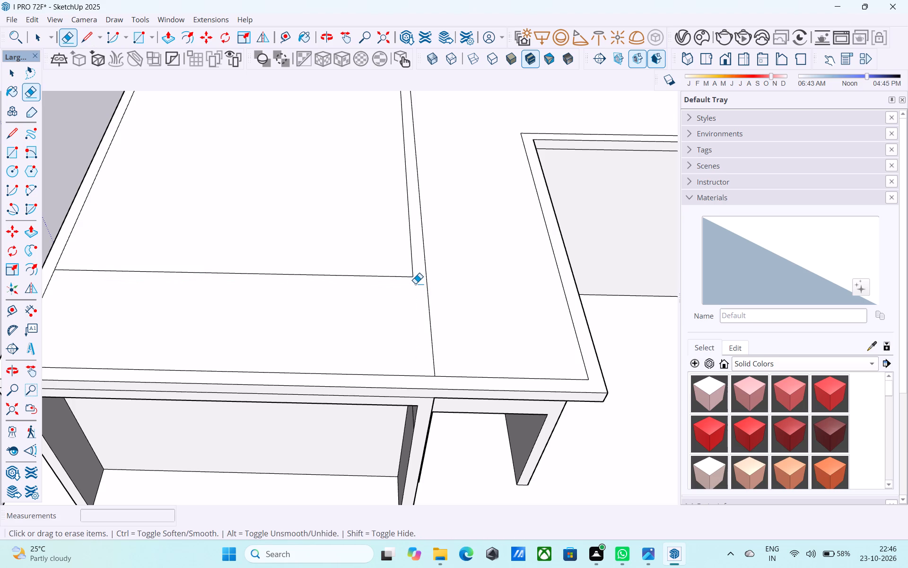
{"action": "key", "text": "ctrl+z"}
{"action": "scroll", "coordinate": [415, 283], "scroll_direction": "up", "scroll_amount": 3}
{"action": "left_click", "coordinate": [413, 282]}
{"action": "scroll", "coordinate": [413, 282], "scroll_direction": "up", "scroll_amount": 1}
{"action": "left_click", "coordinate": [413, 282]}
{"action": "scroll", "coordinate": [415, 280], "scroll_direction": "down", "scroll_amount": 4}
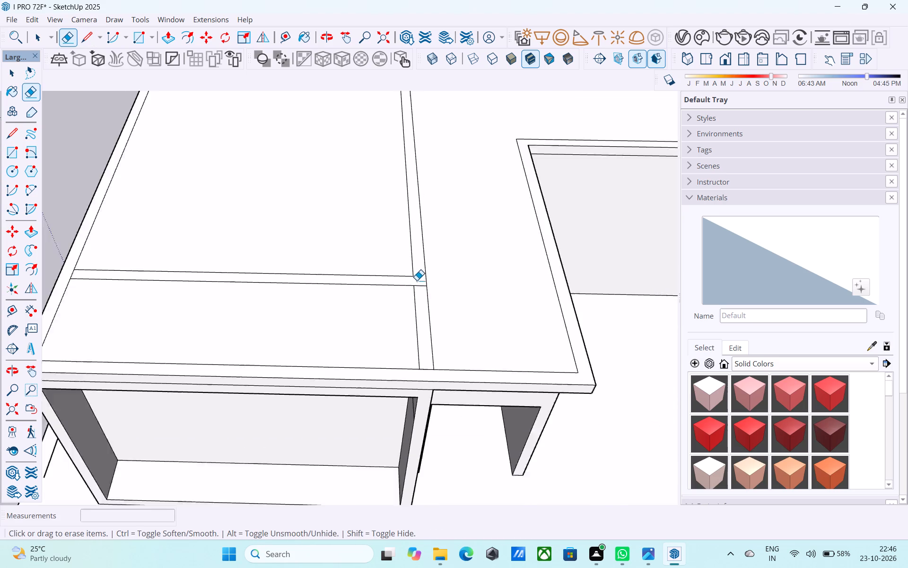
{"action": "scroll", "coordinate": [417, 280], "scroll_direction": "down", "scroll_amount": 3}
{"action": "scroll", "coordinate": [455, 273], "scroll_direction": "down", "scroll_amount": 4}
{"action": "scroll", "coordinate": [247, 275], "scroll_direction": "down", "scroll_amount": 3}
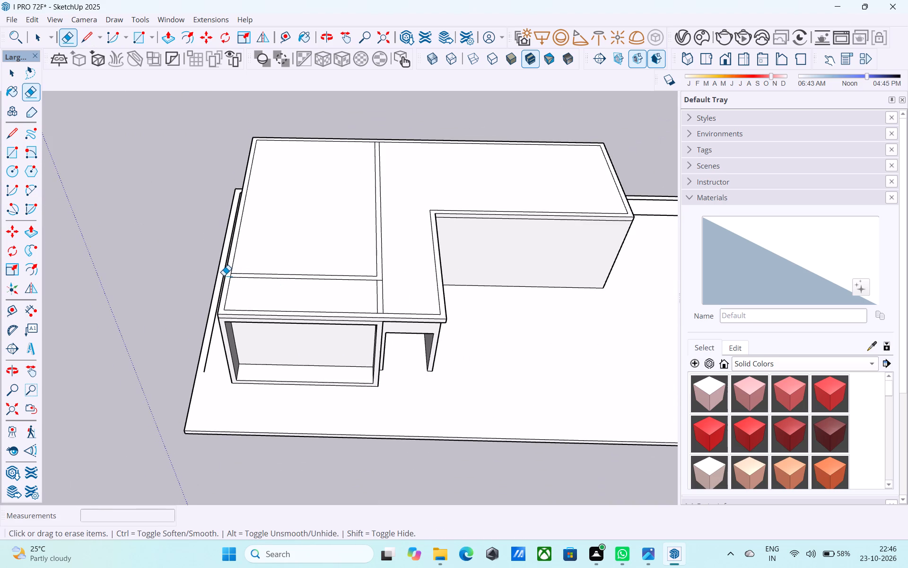
Extend the crosswise strip's front line 6" to the roof's outer side edge and erase the inner border segment closing the strip's end.
{"action": "middle_click", "coordinate": [223, 275]}
{"action": "key", "text": "l"}
{"action": "scroll", "coordinate": [219, 270], "scroll_direction": "up", "scroll_amount": 10}
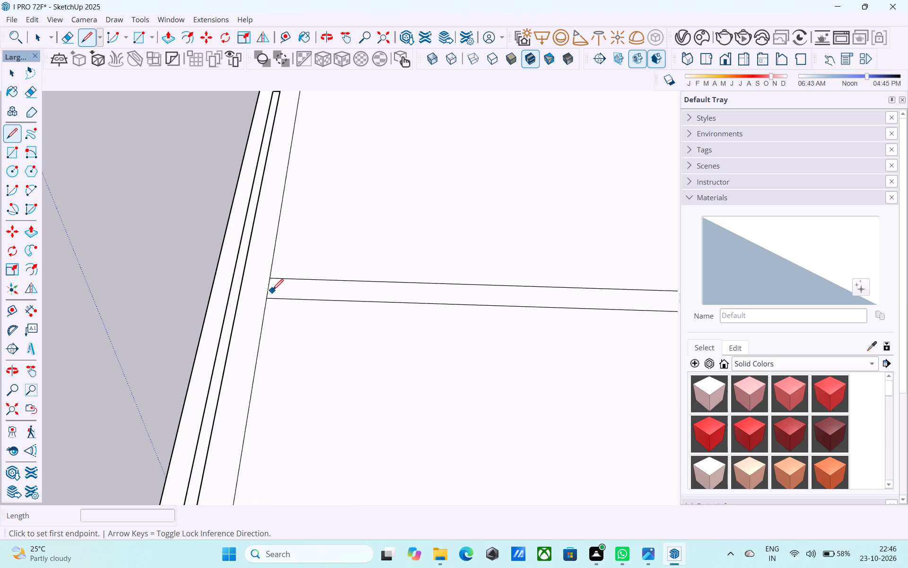
{"action": "left_click", "coordinate": [267, 294]}
{"action": "left_click", "coordinate": [241, 294]}
{"action": "key", "text": "e"}
{"action": "left_click_drag", "start_coordinate": [272, 290], "coordinate": [268, 289]}
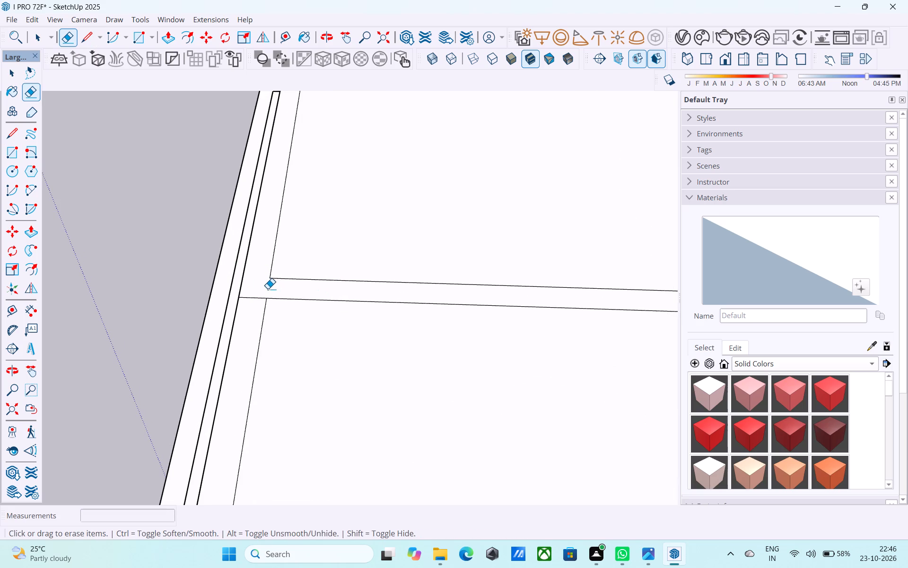
{"action": "scroll", "coordinate": [277, 292], "scroll_direction": "down", "scroll_amount": 13}
{"action": "scroll", "coordinate": [297, 327], "scroll_direction": "down", "scroll_amount": 6}
Draw a 13' 6" line across the large rear roof area from the midpoint of the dividing strip's inner line to the opposite border.
{"action": "middle_click_drag", "start_coordinate": [351, 307], "coordinate": [530, 339]}
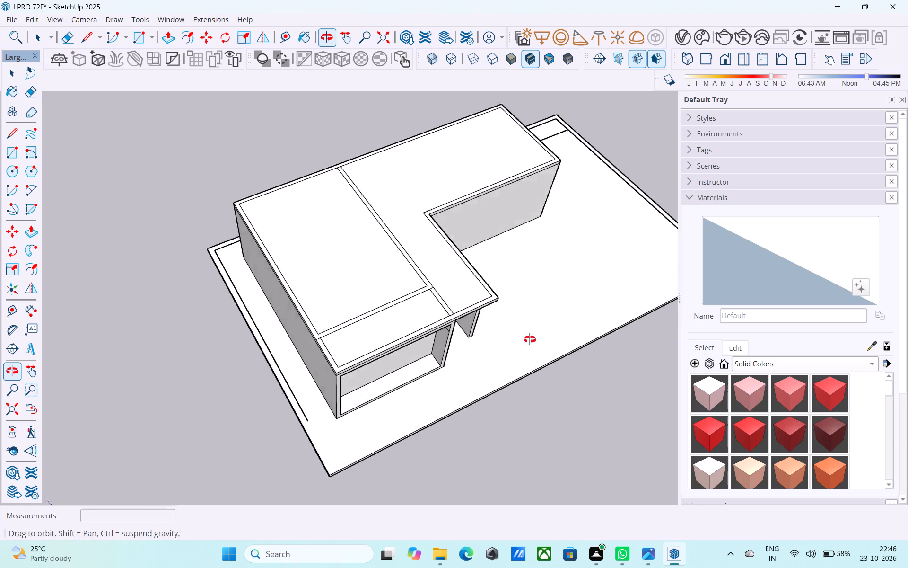
{"action": "middle_click_drag", "start_coordinate": [530, 339], "coordinate": [635, 324]}
{"action": "middle_click_drag", "start_coordinate": [175, 281], "coordinate": [236, 254]}
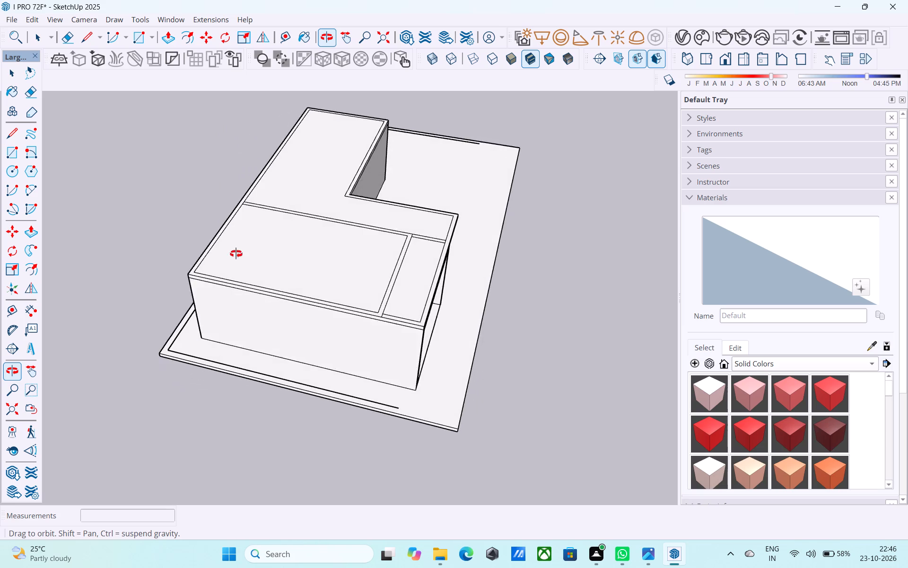
{"action": "middle_click_drag", "start_coordinate": [236, 254], "coordinate": [453, 291]}
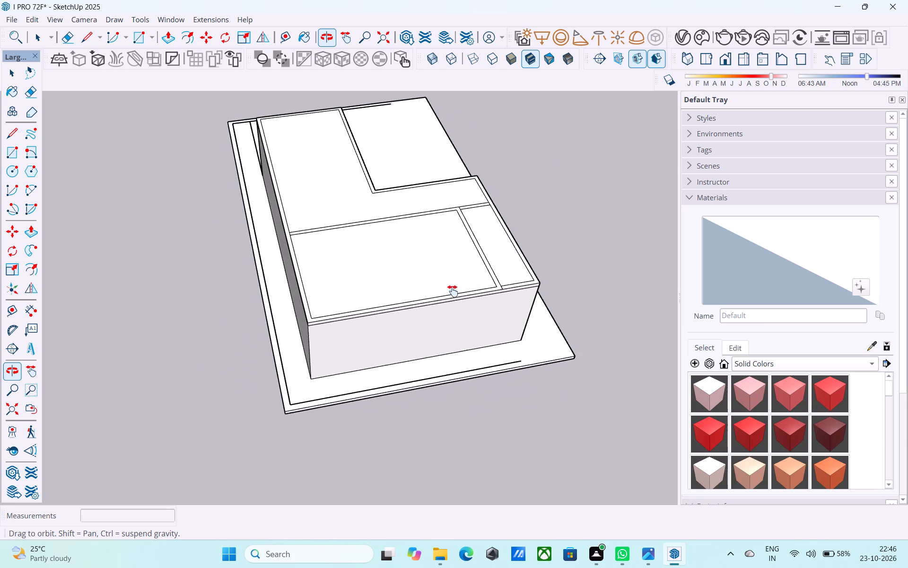
{"action": "middle_click_drag", "start_coordinate": [453, 291], "coordinate": [208, 277]}
{"action": "middle_click_drag", "start_coordinate": [284, 275], "coordinate": [148, 273], "text": "shift"}
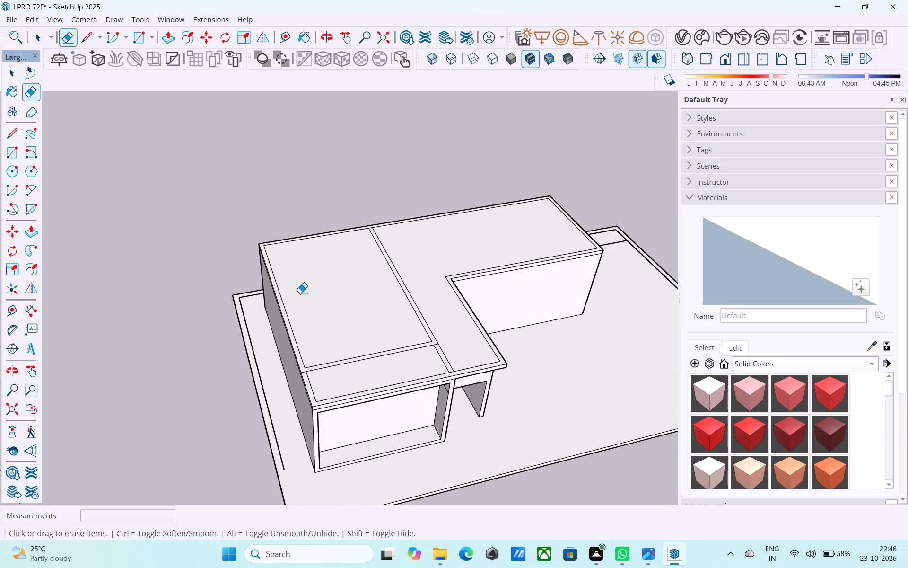
{"action": "middle_click_drag", "start_coordinate": [365, 293], "coordinate": [335, 295], "text": "shift"}
{"action": "scroll", "coordinate": [358, 265], "scroll_direction": "up", "scroll_amount": 1}
{"action": "key", "text": "l"}
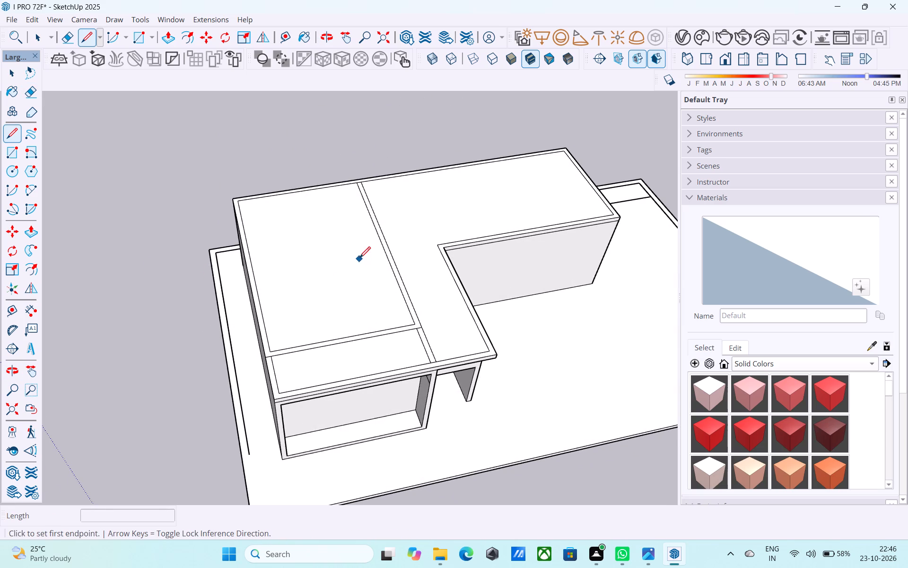
{"action": "left_click", "coordinate": [381, 242]}
{"action": "left_click", "coordinate": [257, 270]}
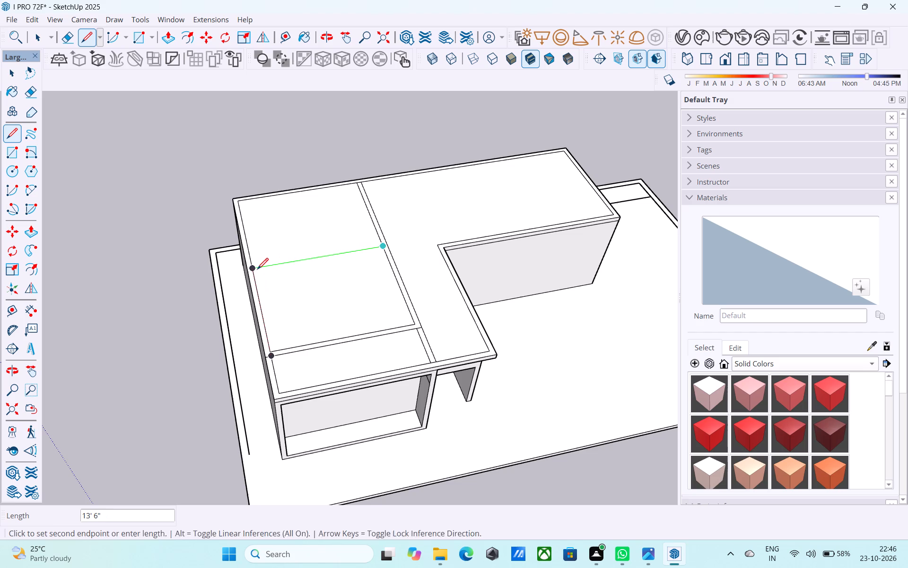
{"action": "middle_click_drag", "start_coordinate": [362, 263], "coordinate": [298, 275]}
{"action": "middle_click_drag", "start_coordinate": [382, 268], "coordinate": [317, 280]}
{"action": "middle_click_drag", "start_coordinate": [367, 266], "coordinate": [212, 287]}
{"action": "scroll", "coordinate": [393, 257], "scroll_direction": "up", "scroll_amount": 5}
{"action": "key", "text": "space"}
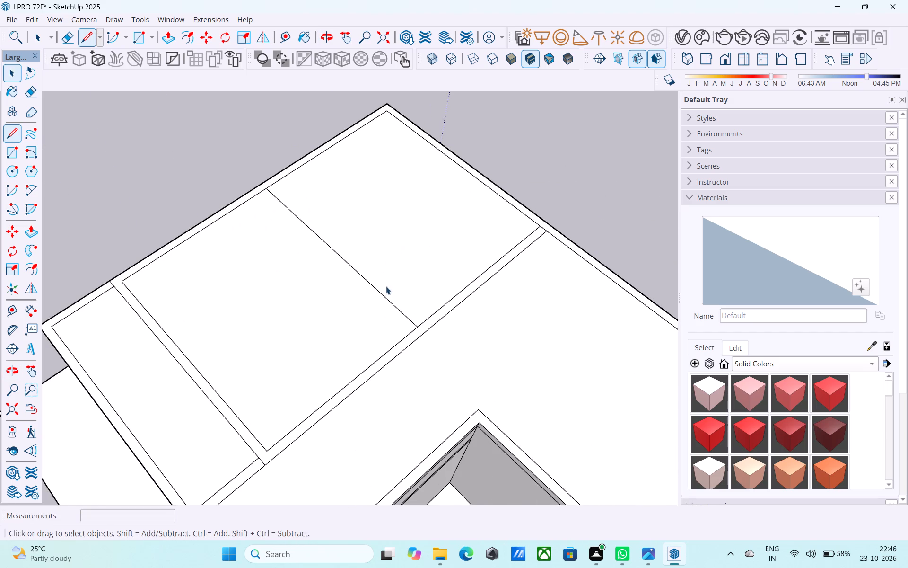
Copy the line dividing the large rear roof area 6" sideways toward the existing crosswise strip to form another wall strip.
{"action": "left_click", "coordinate": [388, 300]}
{"action": "key", "text": "m"}
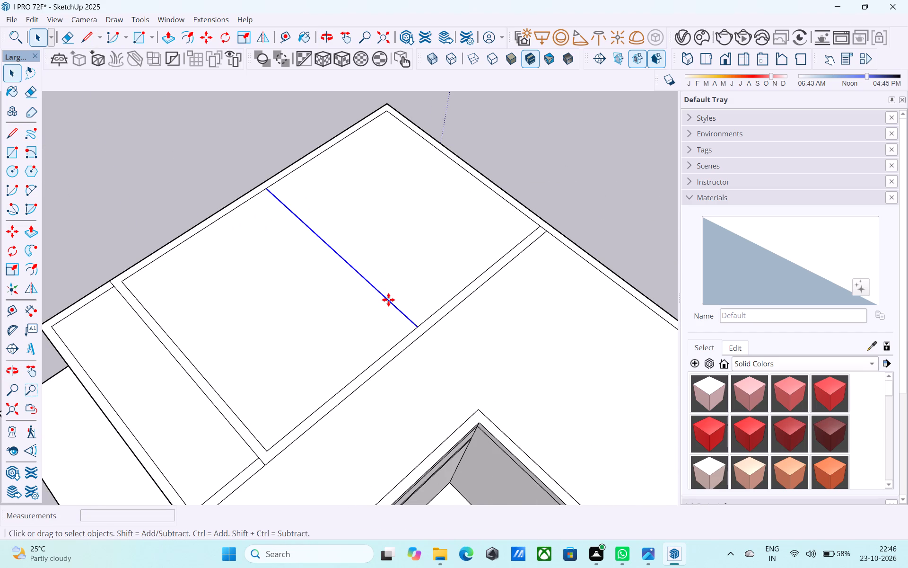
{"action": "scroll", "coordinate": [404, 316], "scroll_direction": "up", "scroll_amount": 4}
{"action": "left_click", "coordinate": [423, 330]}
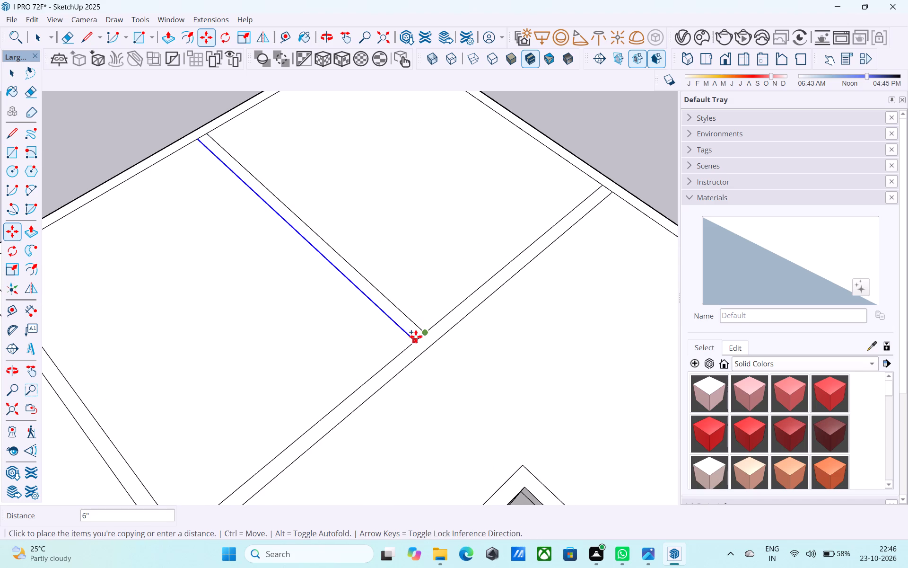
{"action": "left_click", "coordinate": [416, 337]}
Push the projecting wing's end wall face inward and delete the face between the side walls to open that end.
{"action": "scroll", "coordinate": [414, 334], "scroll_direction": "down", "scroll_amount": 8}
{"action": "middle_click_drag", "start_coordinate": [394, 344], "coordinate": [447, 274]}
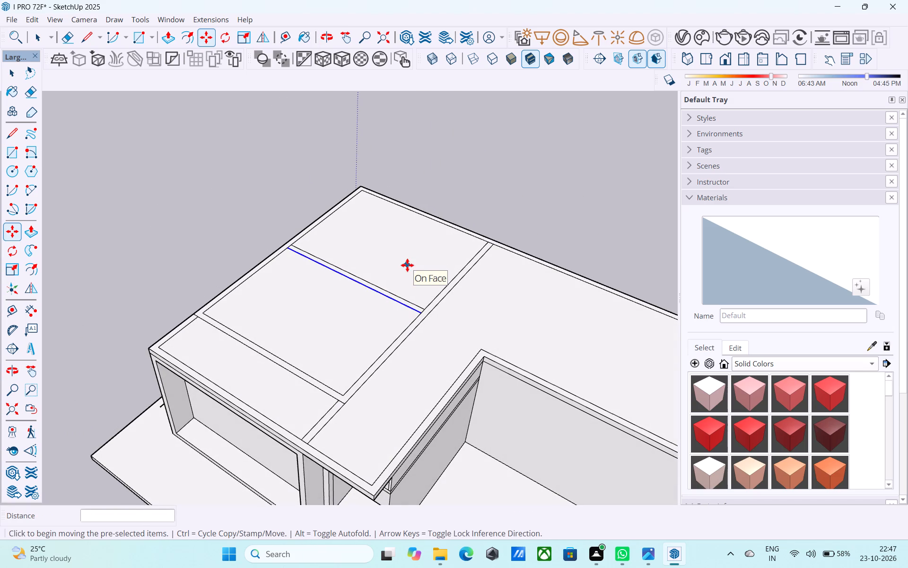
{"action": "middle_click_drag", "start_coordinate": [407, 265], "coordinate": [239, 249]}
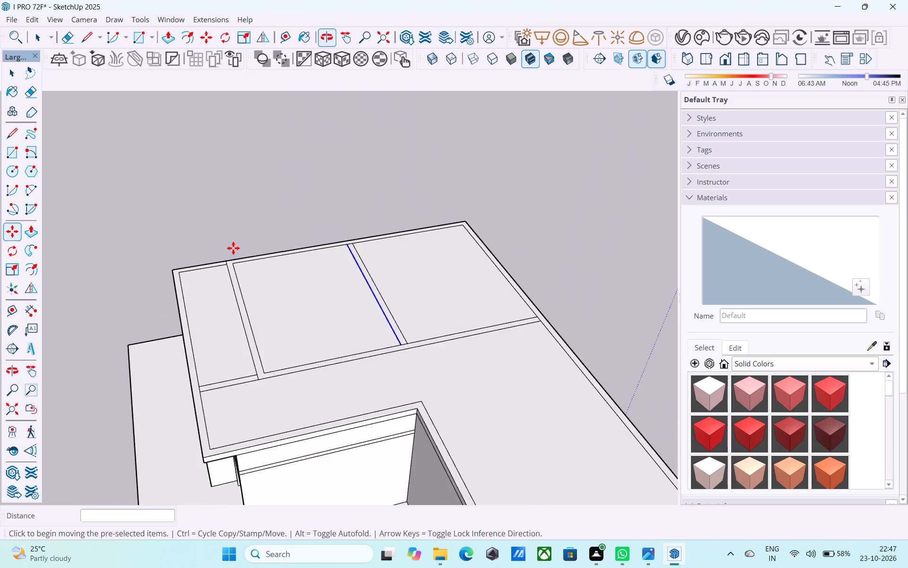
{"action": "scroll", "coordinate": [236, 245], "scroll_direction": "down", "scroll_amount": 5}
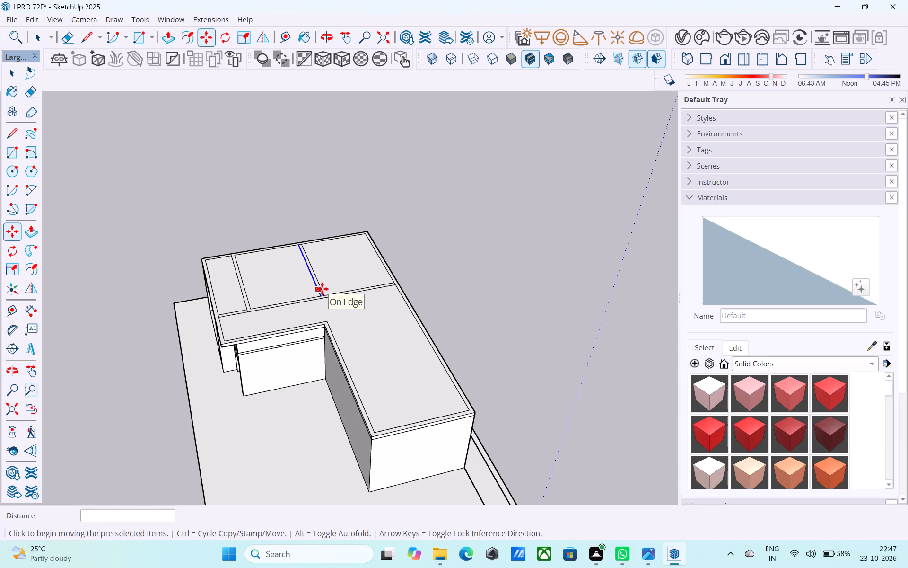
{"action": "middle_click_drag", "start_coordinate": [343, 319], "coordinate": [333, 311]}
{"action": "scroll", "coordinate": [367, 346], "scroll_direction": "up", "scroll_amount": 6}
{"action": "scroll", "coordinate": [351, 323], "scroll_direction": "down", "scroll_amount": 7}
{"action": "middle_click_drag", "start_coordinate": [350, 318], "coordinate": [367, 256]}
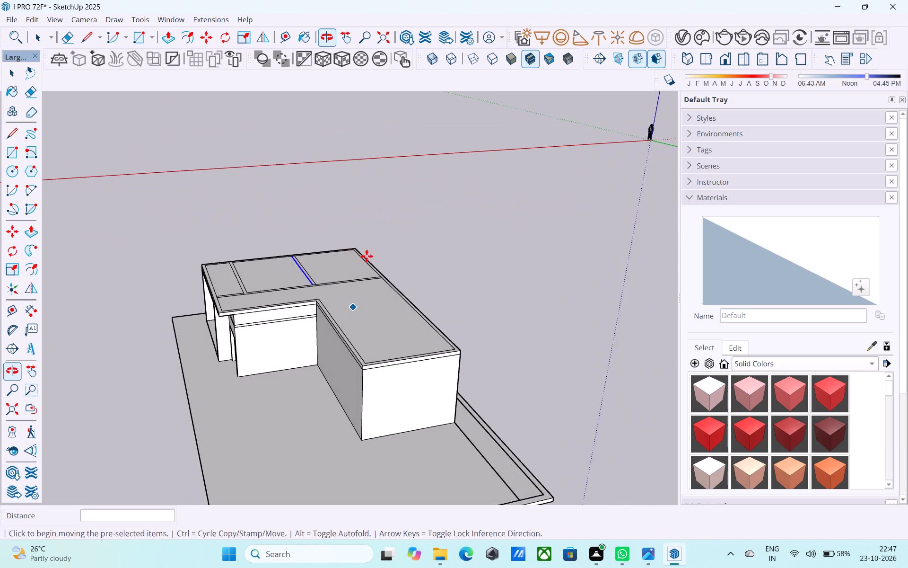
{"action": "key", "text": "space"}
{"action": "scroll", "coordinate": [367, 256], "scroll_direction": "up", "scroll_amount": 6}
{"action": "scroll", "coordinate": [367, 256], "scroll_direction": "down", "scroll_amount": 7}
{"action": "middle_click_drag", "start_coordinate": [389, 334], "coordinate": [384, 277]}
{"action": "scroll", "coordinate": [384, 336], "scroll_direction": "up", "scroll_amount": 6}
{"action": "left_click", "coordinate": [391, 365]}
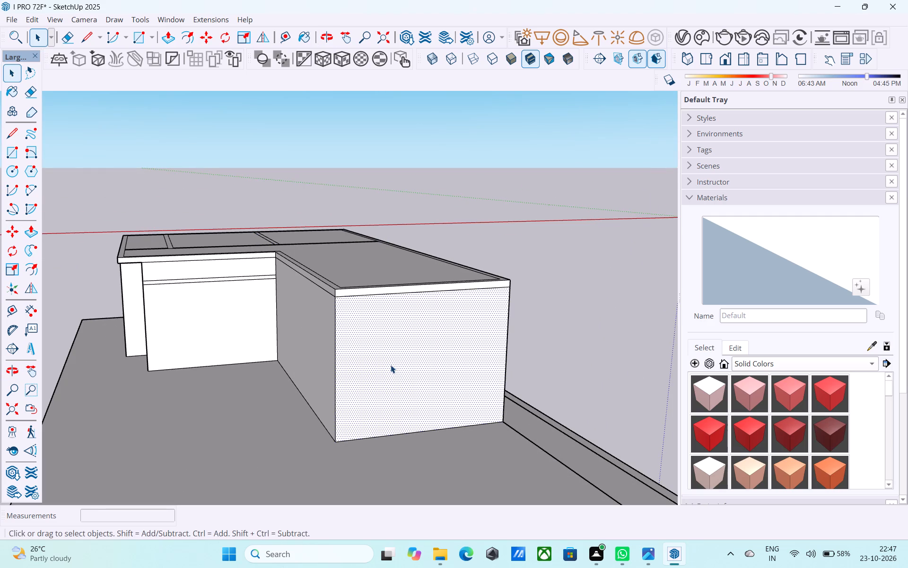
{"action": "key", "text": "p"}
{"action": "left_click", "coordinate": [391, 364]}
{"action": "left_click", "coordinate": [381, 346]}
{"action": "key", "text": "space"}
{"action": "left_click", "coordinate": [380, 346]}
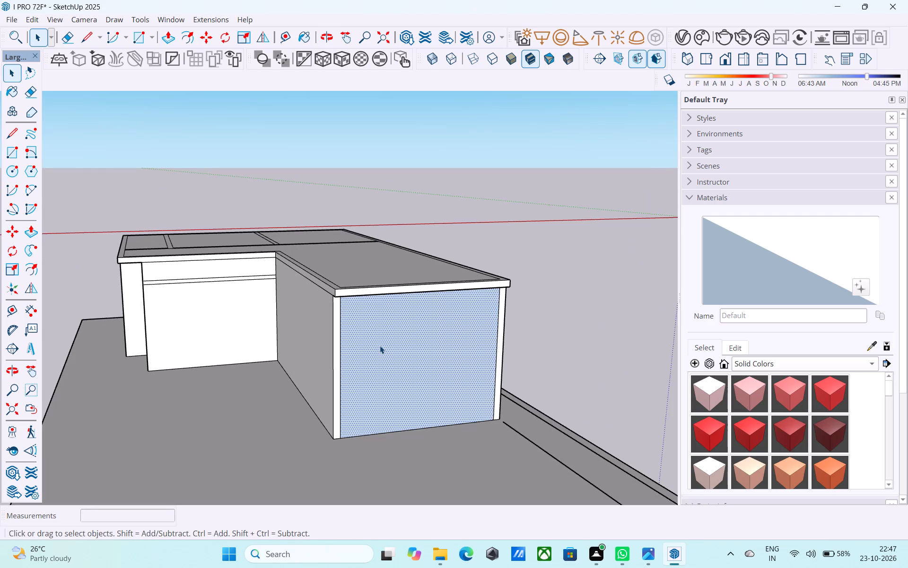
{"action": "key", "text": "Delete"}
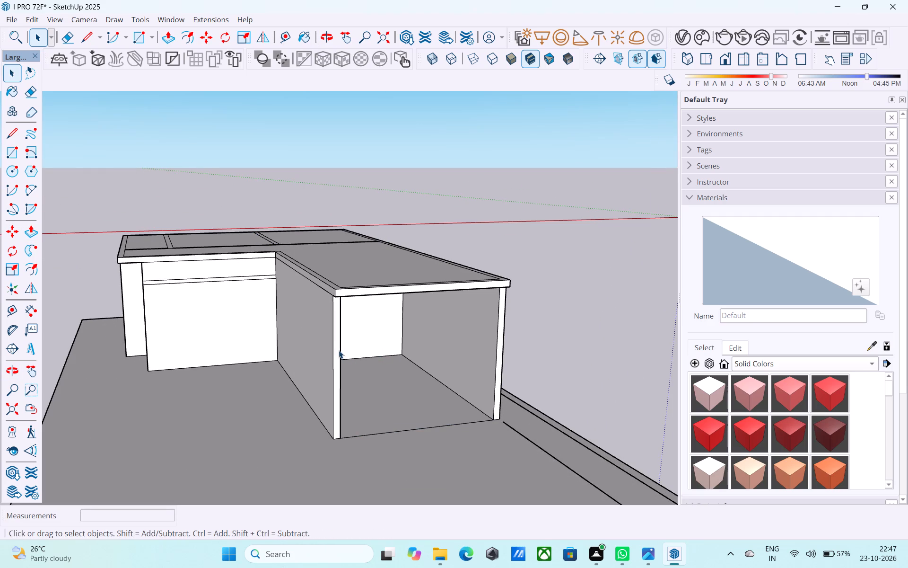
Push the end of the wing's side wall on the inner-corner side back 7'.
{"action": "left_click", "coordinate": [338, 350]}
{"action": "key", "text": "p"}
{"action": "left_click", "coordinate": [338, 350]}
{"action": "middle_click_drag", "start_coordinate": [327, 341], "coordinate": [429, 346]}
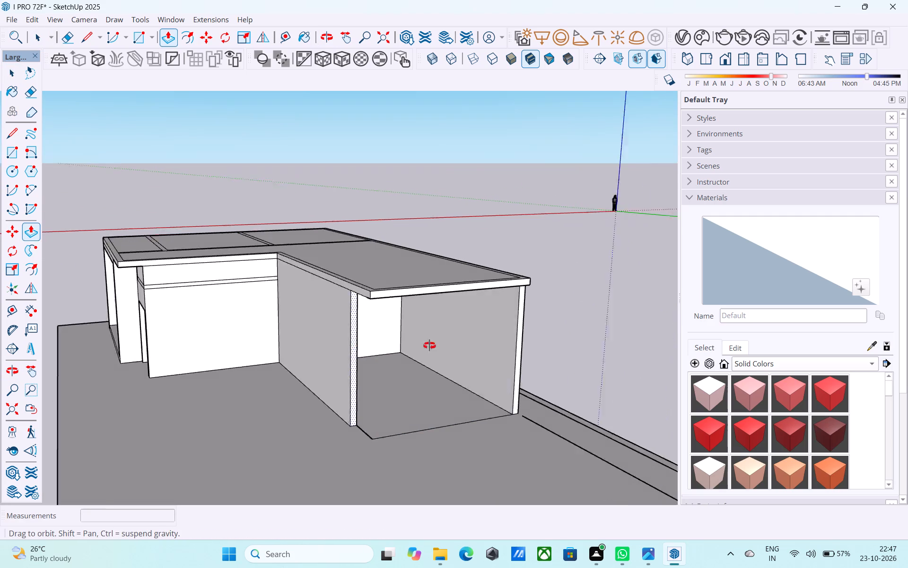
{"action": "middle_click_drag", "start_coordinate": [429, 346], "coordinate": [551, 408]}
{"action": "scroll", "coordinate": [547, 399], "scroll_direction": "up", "scroll_amount": 1}
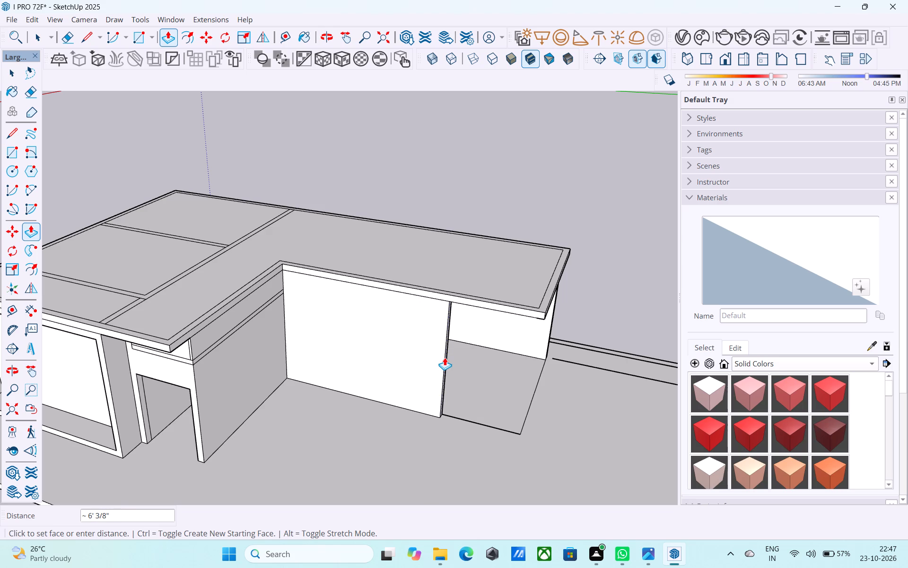
{"action": "type", "text": "7'"}
{"action": "key", "text": "Return"}
Repeat the 7' push on the end of the wing's opposite, outer side wall.
{"action": "scroll", "coordinate": [447, 356], "scroll_direction": "up", "scroll_amount": 1}
{"action": "middle_click_drag", "start_coordinate": [435, 339], "coordinate": [128, 262]}
{"action": "double_click", "coordinate": [568, 333]}
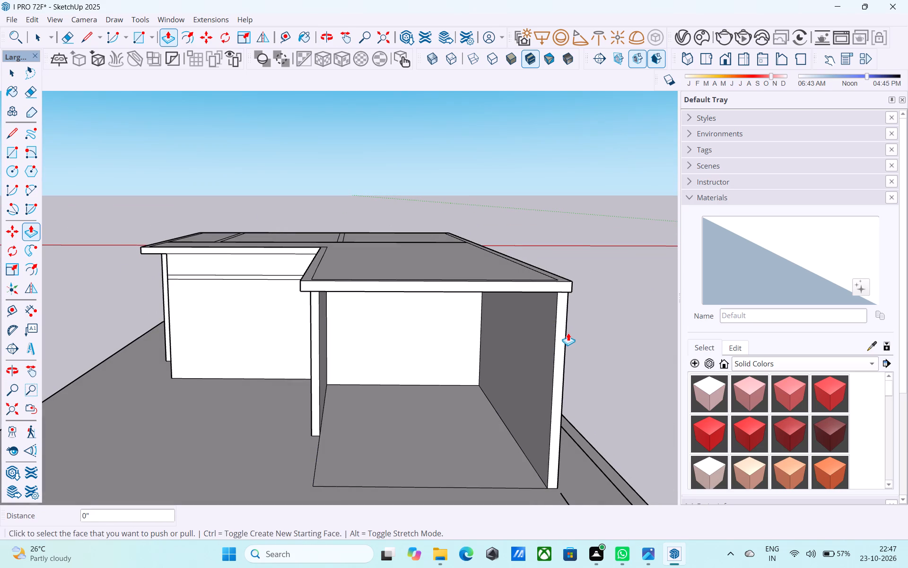
{"action": "double_click", "coordinate": [562, 333]}
Push the roof slab's end face over the wing back 6", and then another 7' to the shortened side walls.
{"action": "scroll", "coordinate": [562, 333], "scroll_direction": "down", "scroll_amount": 1}
{"action": "middle_click_drag", "start_coordinate": [562, 333], "coordinate": [629, 318]}
{"action": "key", "text": "space"}
{"action": "left_click", "coordinate": [471, 267]}
{"action": "key", "text": "p"}
{"action": "left_click", "coordinate": [471, 267]}
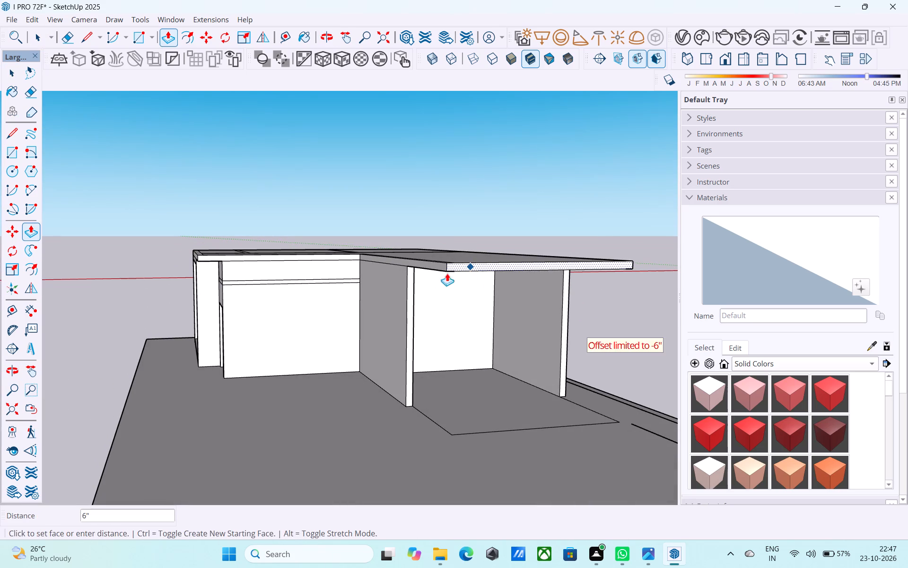
{"action": "left_click", "coordinate": [435, 276]}
{"action": "left_click", "coordinate": [458, 266]}
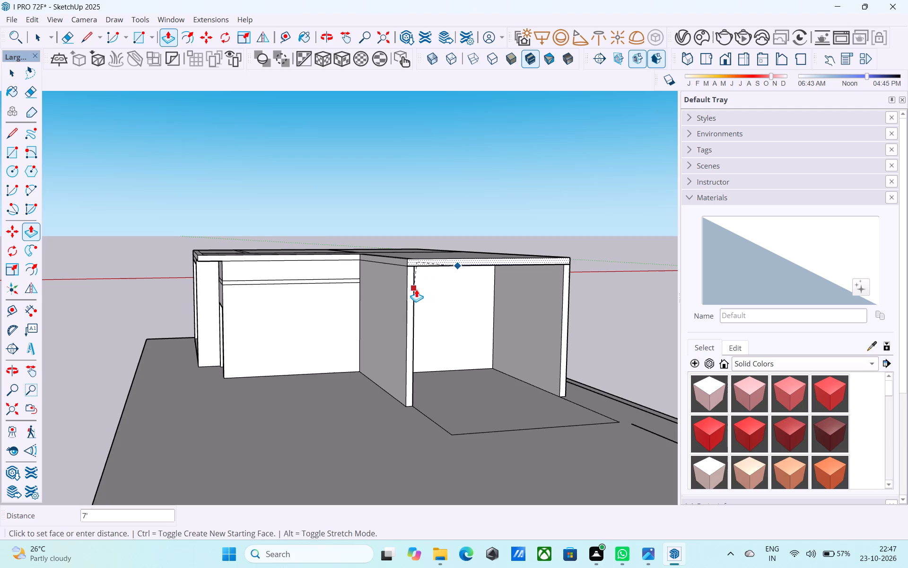
{"action": "left_click", "coordinate": [416, 289]}
{"action": "key", "text": "space"}
Examine the shortened wing and the house's front from several sides.
{"action": "middle_click_drag", "start_coordinate": [416, 289], "coordinate": [618, 332]}
{"action": "middle_click_drag", "start_coordinate": [548, 292], "coordinate": [480, 322]}
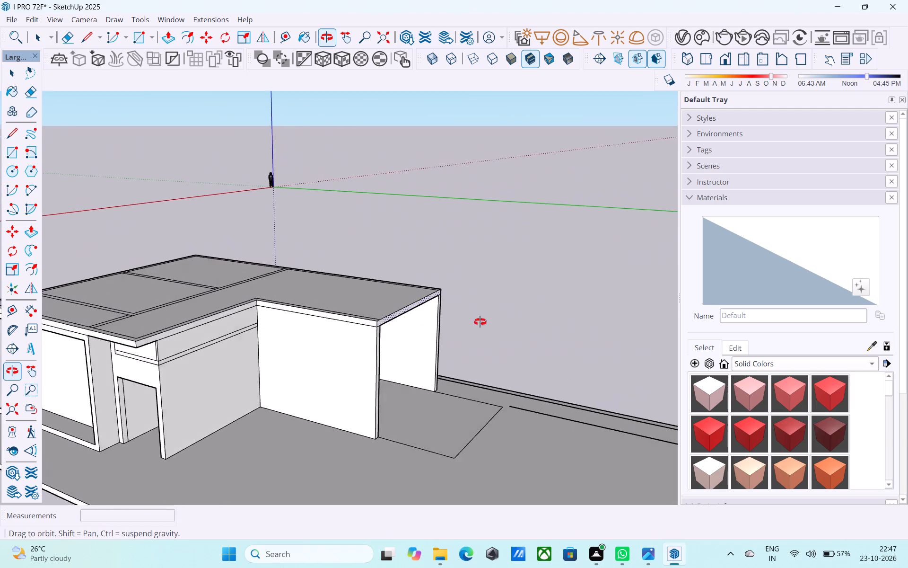
{"action": "middle_click_drag", "start_coordinate": [480, 322], "coordinate": [541, 320]}
{"action": "scroll", "coordinate": [533, 302], "scroll_direction": "down", "scroll_amount": 3}
{"action": "middle_click_drag", "start_coordinate": [512, 317], "coordinate": [569, 313], "text": "shift"}
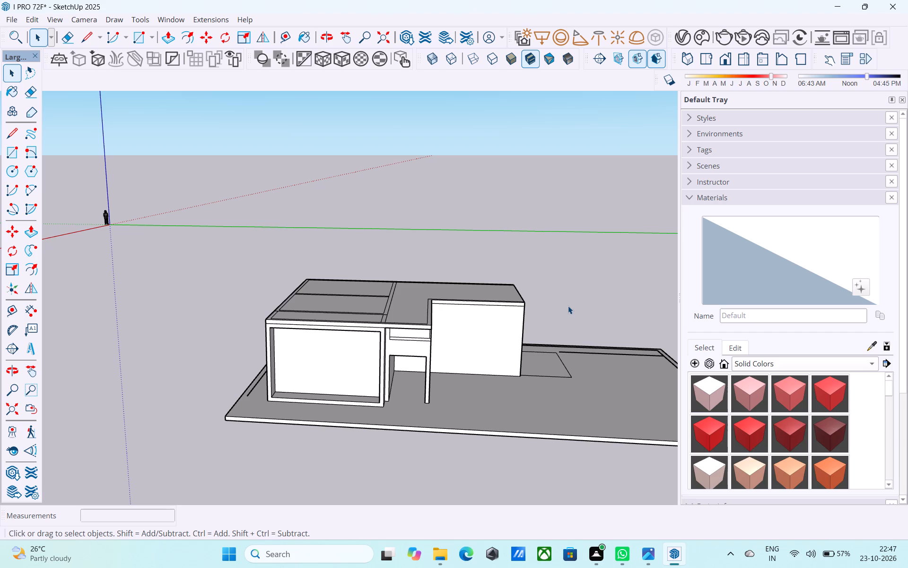
{"action": "middle_click_drag", "start_coordinate": [567, 306], "coordinate": [564, 299]}
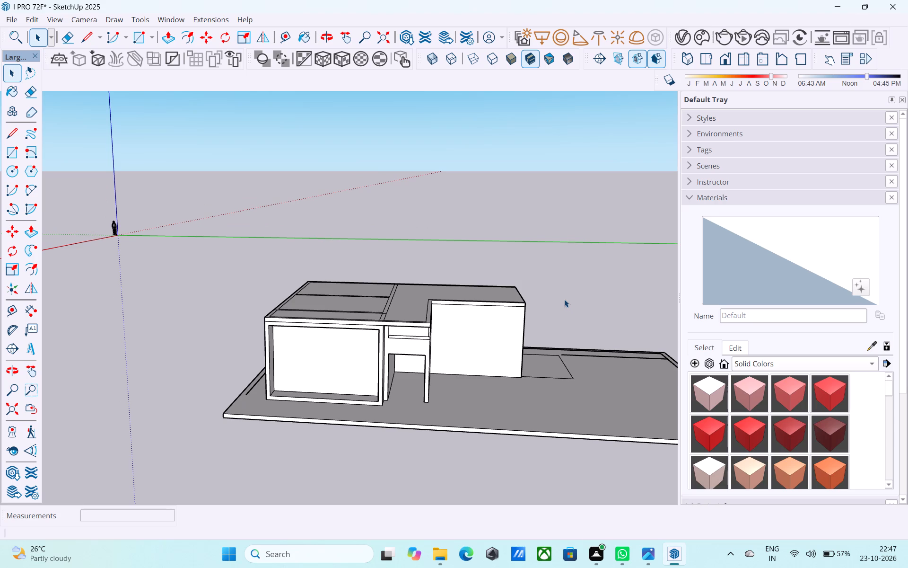
{"action": "middle_click", "coordinate": [564, 299]}
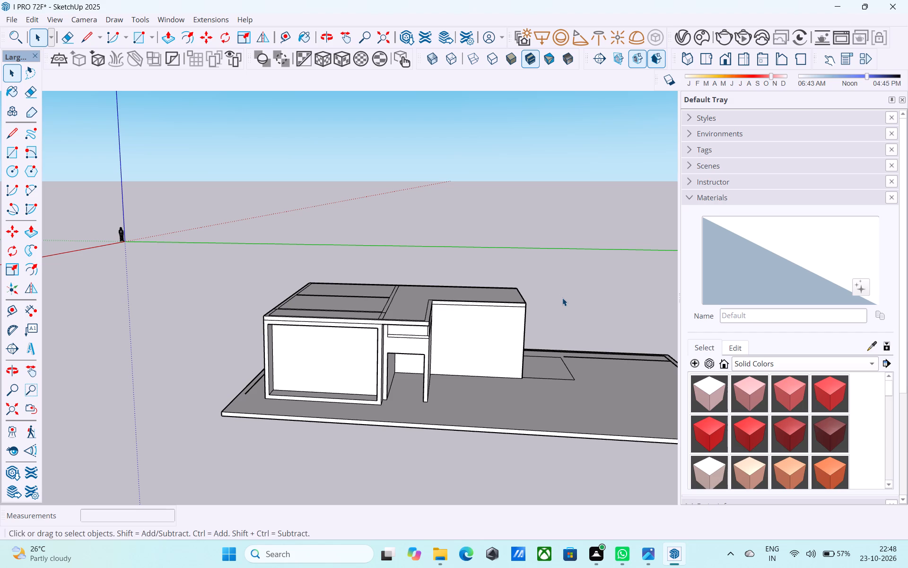
Erase the short segment separating the new rear wall strip from the long dividing strip at their junction.
{"action": "middle_click_drag", "start_coordinate": [524, 333], "coordinate": [326, 406]}
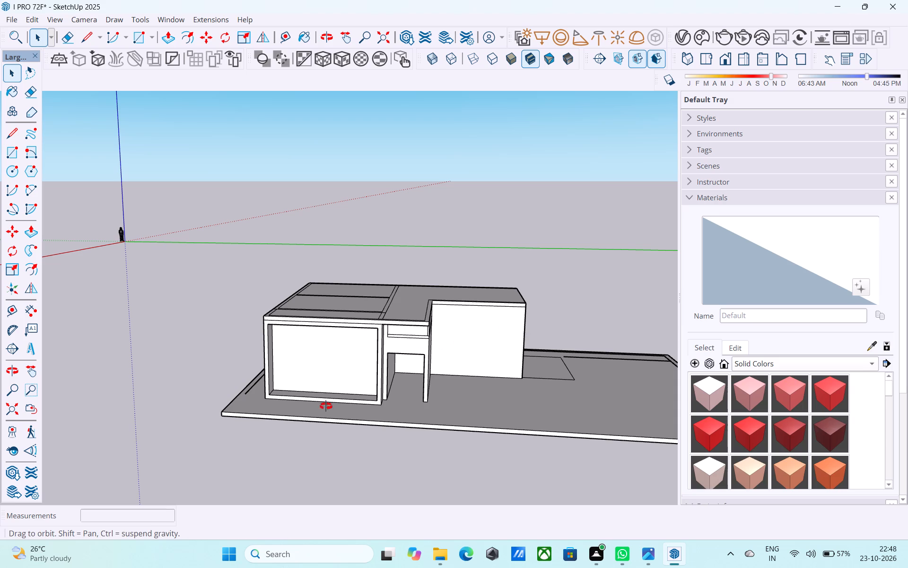
{"action": "middle_click_drag", "start_coordinate": [326, 406], "coordinate": [318, 410]}
{"action": "scroll", "coordinate": [393, 296], "scroll_direction": "down", "scroll_amount": 2}
{"action": "middle_click_drag", "start_coordinate": [391, 296], "coordinate": [293, 388]}
{"action": "middle_click_drag", "start_coordinate": [427, 307], "coordinate": [400, 310]}
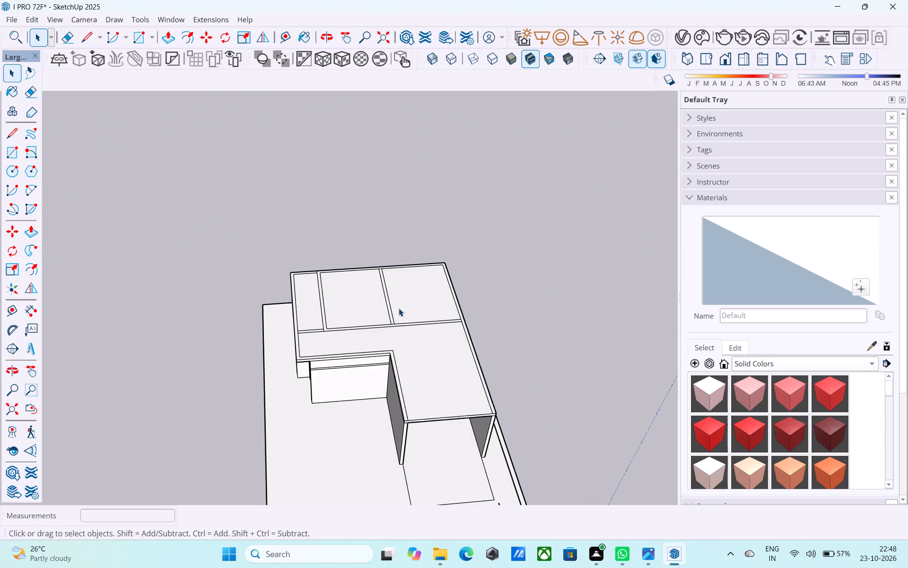
{"action": "scroll", "coordinate": [419, 310], "scroll_direction": "up", "scroll_amount": 8}
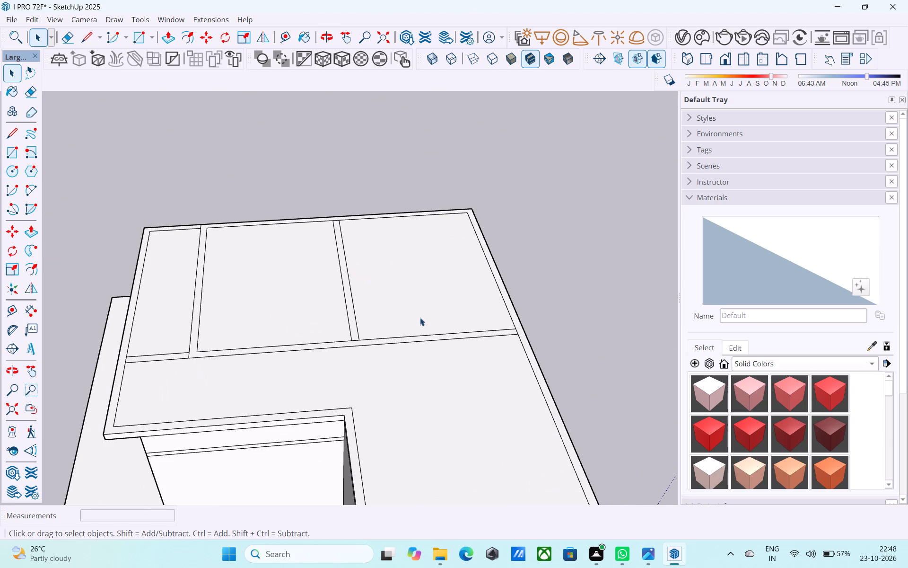
{"action": "scroll", "coordinate": [449, 308], "scroll_direction": "down", "scroll_amount": 5}
{"action": "scroll", "coordinate": [401, 325], "scroll_direction": "up", "scroll_amount": 7}
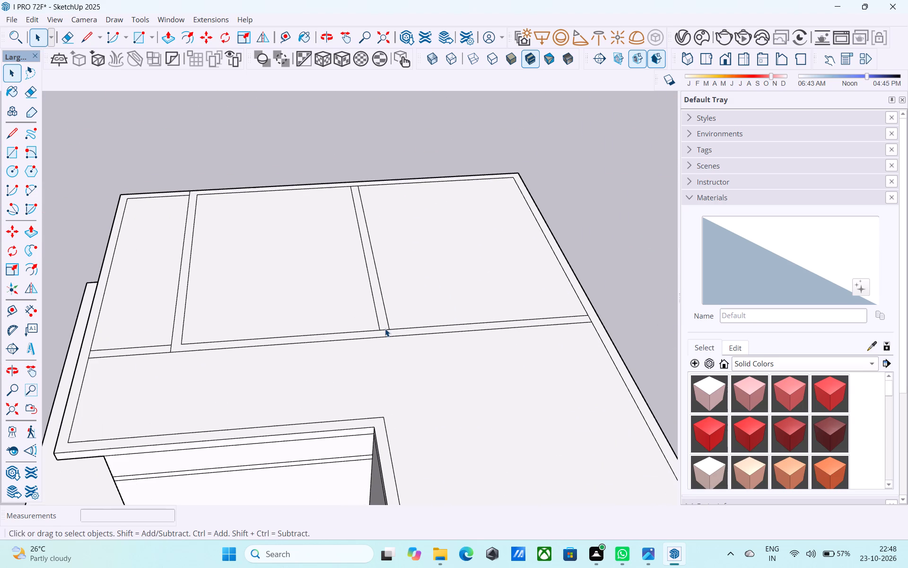
{"action": "scroll", "coordinate": [385, 328], "scroll_direction": "up", "scroll_amount": 2}
{"action": "key", "text": "e"}
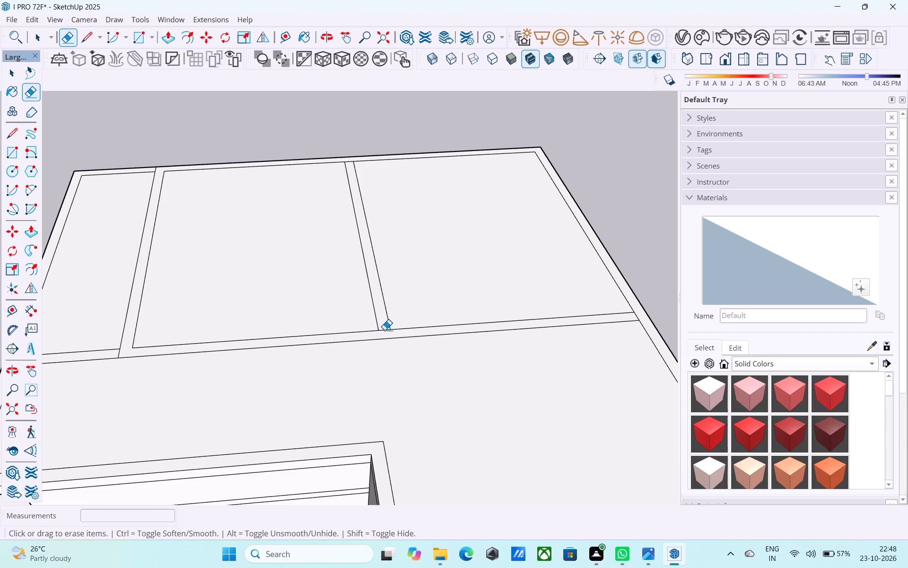
{"action": "left_click", "coordinate": [385, 330]}
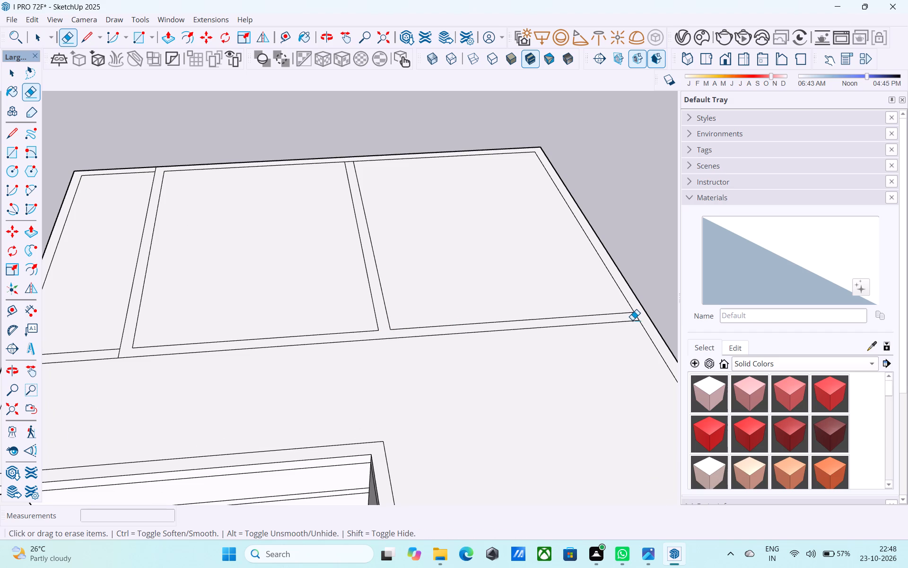
{"action": "key", "text": "space"}
Draw a short line extending the dividing strip's front line across the roof border to the outer edge.
{"action": "scroll", "coordinate": [583, 303], "scroll_direction": "down", "scroll_amount": 7}
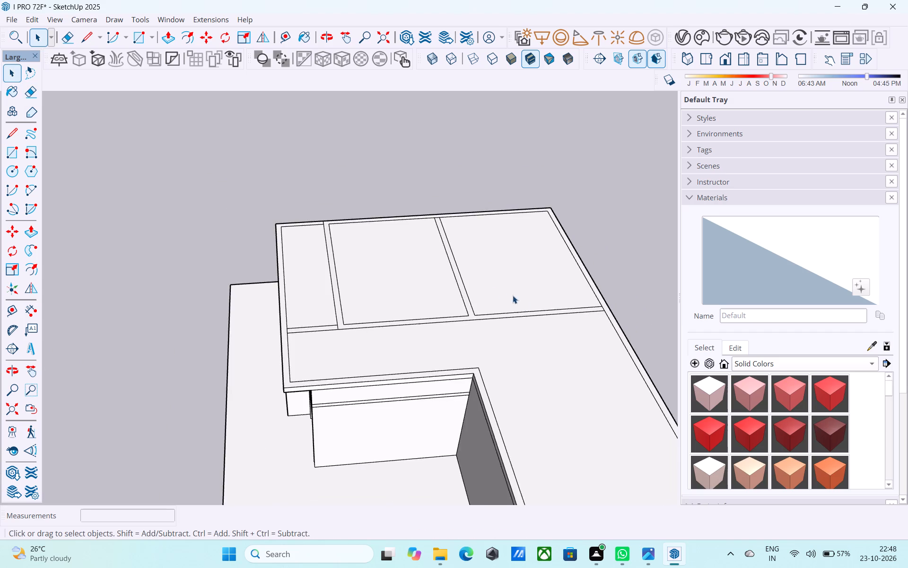
{"action": "scroll", "coordinate": [484, 288], "scroll_direction": "down", "scroll_amount": 6}
{"action": "middle_click_drag", "start_coordinate": [472, 307], "coordinate": [464, 302]}
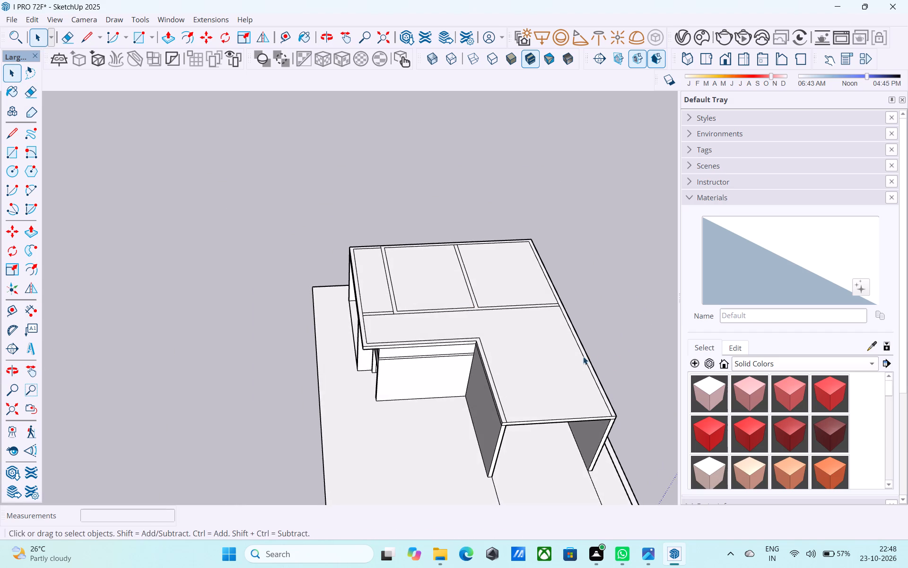
{"action": "scroll", "coordinate": [559, 311], "scroll_direction": "up", "scroll_amount": 11}
{"action": "key", "text": "l"}
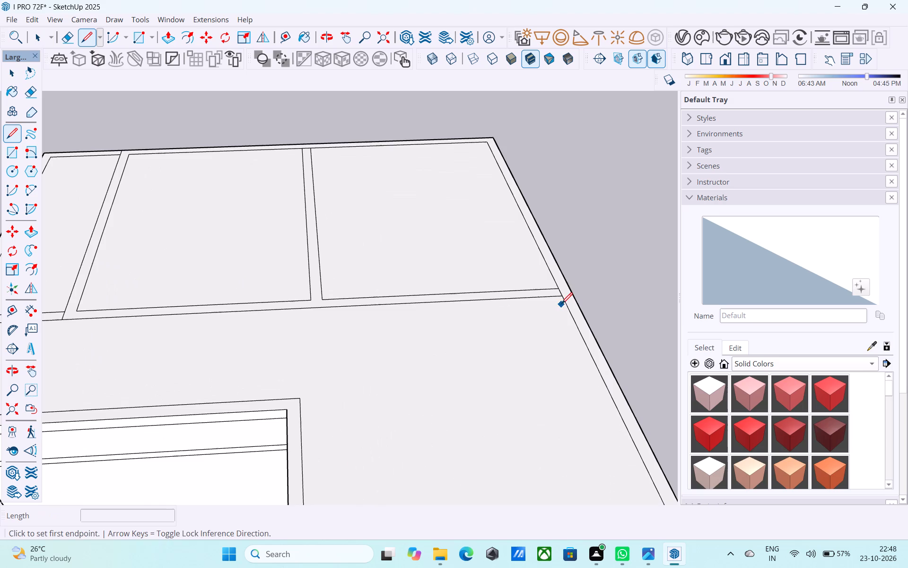
{"action": "left_click", "coordinate": [560, 296]}
{"action": "left_click", "coordinate": [570, 296]}
{"action": "key", "text": "space"}
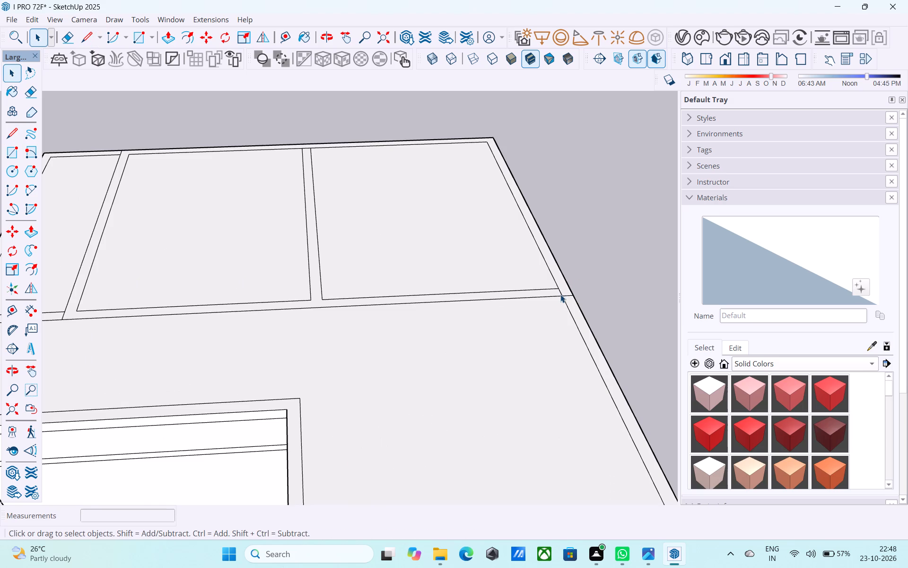
Push/Pull the connected wall strips around the two rear rooms up 10' from the roof top.
{"action": "left_click", "coordinate": [554, 293]}
{"action": "key", "text": "p"}
{"action": "left_click", "coordinate": [554, 293]}
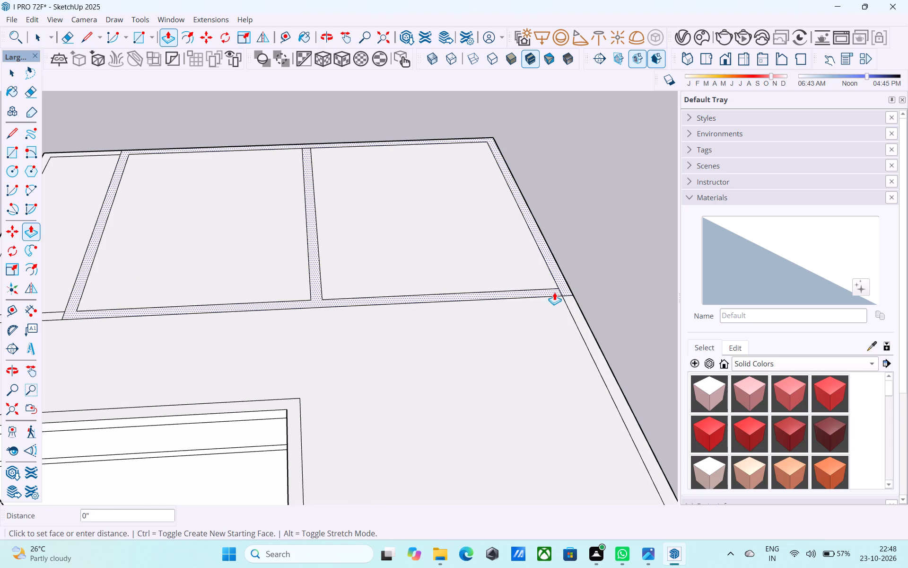
{"action": "type", "text": "10'"}
{"action": "key", "text": "Return"}
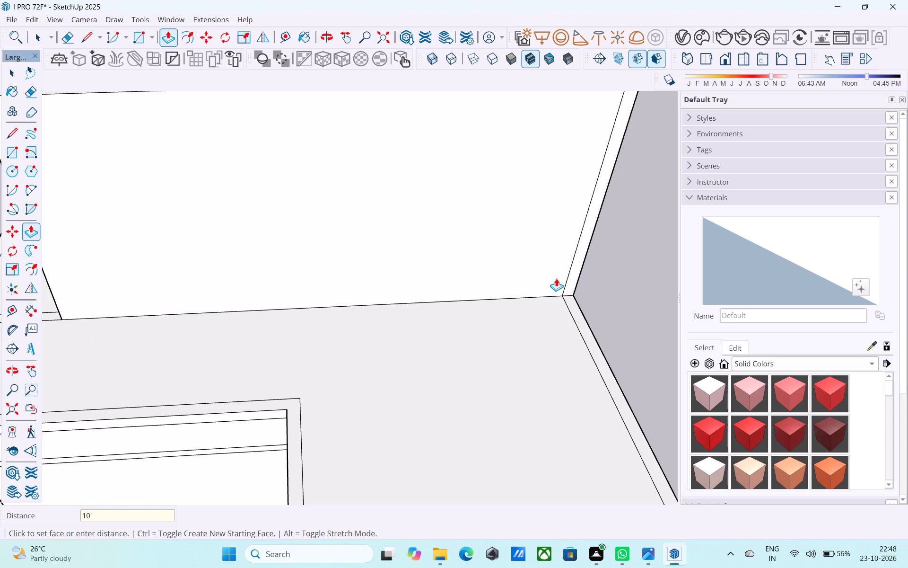
Examine the raised upper-floor walls and the whole house from the front and the open wing side.
{"action": "scroll", "coordinate": [528, 245], "scroll_direction": "down", "scroll_amount": 11}
{"action": "middle_click_drag", "start_coordinate": [446, 271], "coordinate": [632, 214]}
{"action": "middle_click_drag", "start_coordinate": [451, 187], "coordinate": [373, 182]}
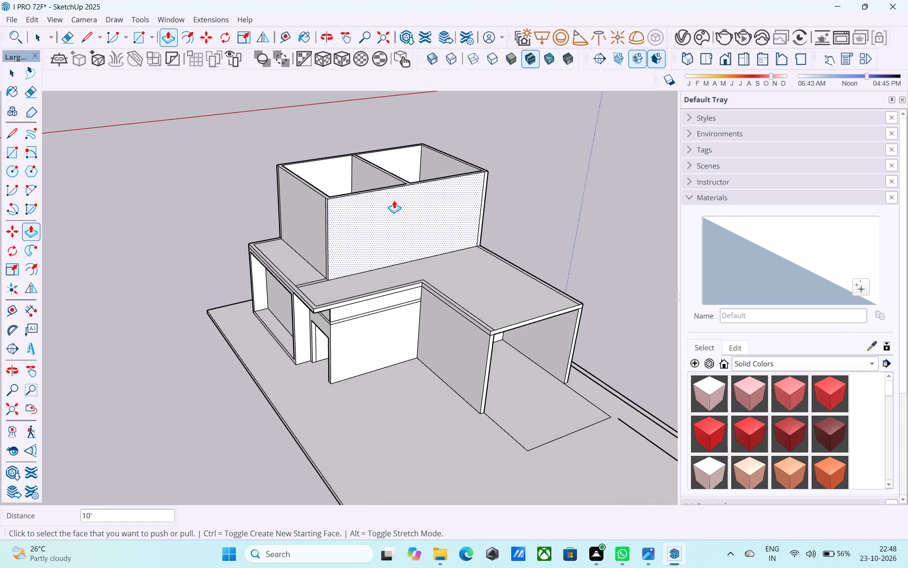
{"action": "scroll", "coordinate": [410, 208], "scroll_direction": "down", "scroll_amount": 4}
{"action": "middle_click_drag", "start_coordinate": [409, 208], "coordinate": [559, 160]}
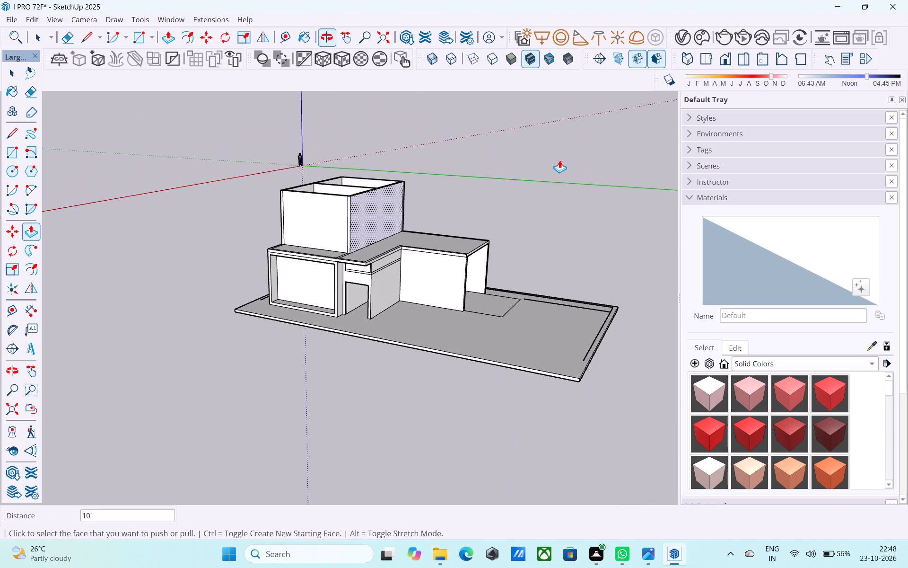
{"action": "middle_click_drag", "start_coordinate": [495, 184], "coordinate": [621, 130]}
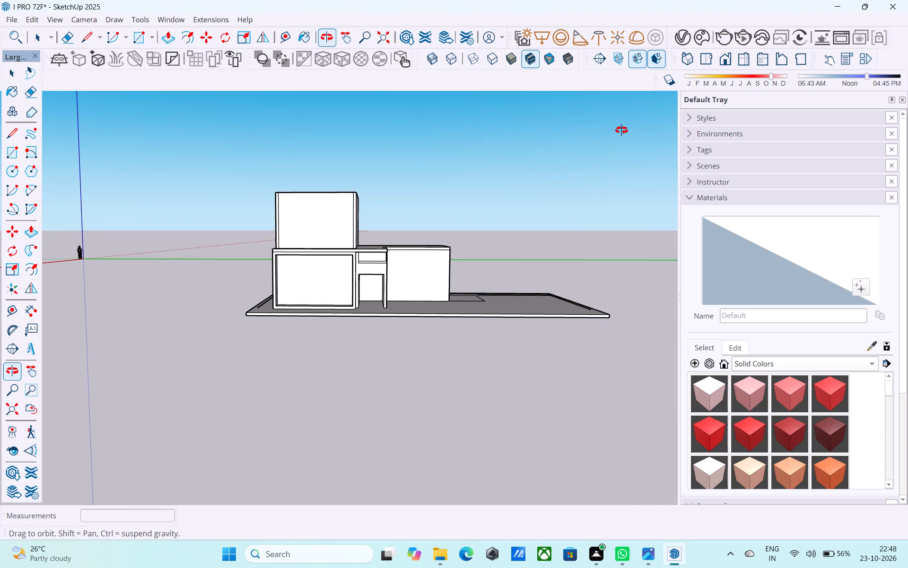
{"action": "middle_click_drag", "start_coordinate": [621, 130], "coordinate": [534, 148]}
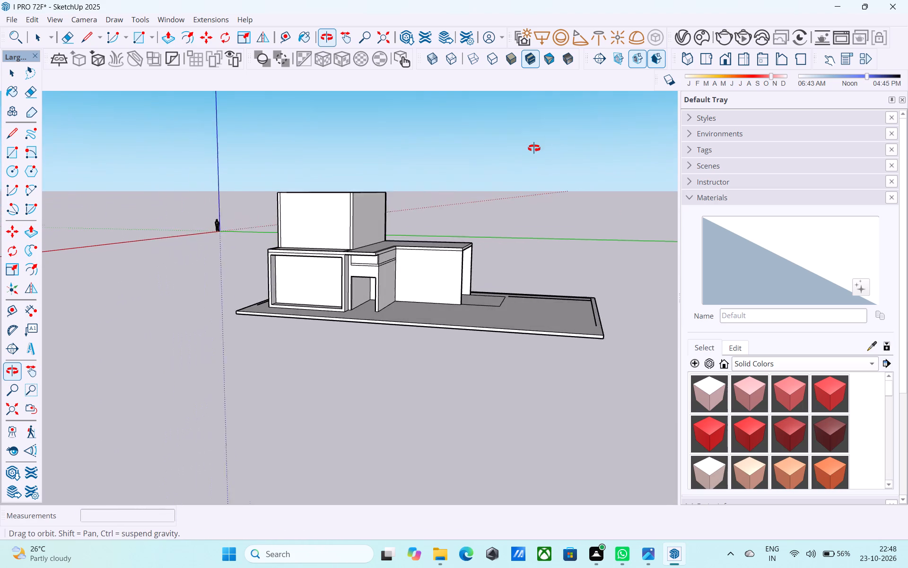
{"action": "middle_click_drag", "start_coordinate": [534, 148], "coordinate": [530, 149]}
{"action": "middle_click_drag", "start_coordinate": [478, 193], "coordinate": [257, 234]}
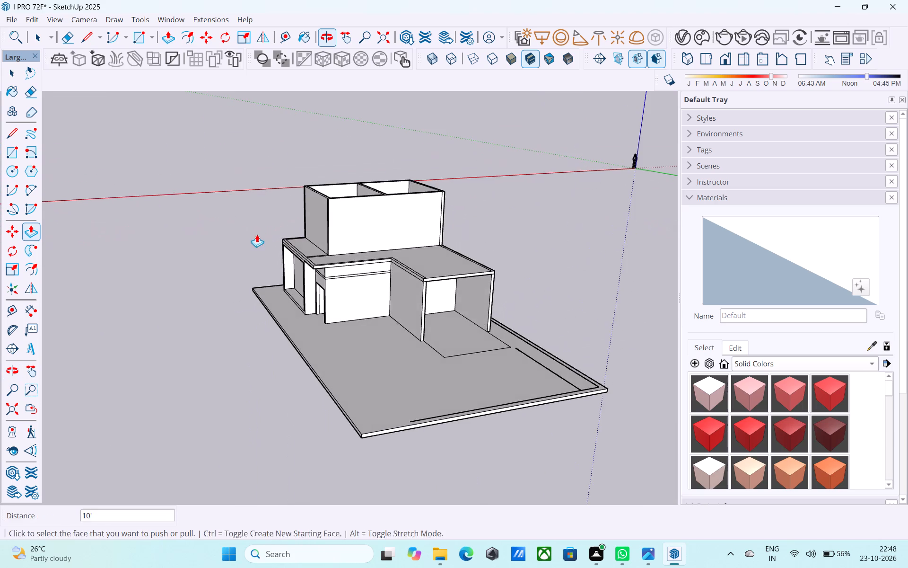
Examine the raised upper-floor walls from the house front and from above the roof slab.
{"action": "middle_click_drag", "start_coordinate": [257, 234], "coordinate": [475, 196]}
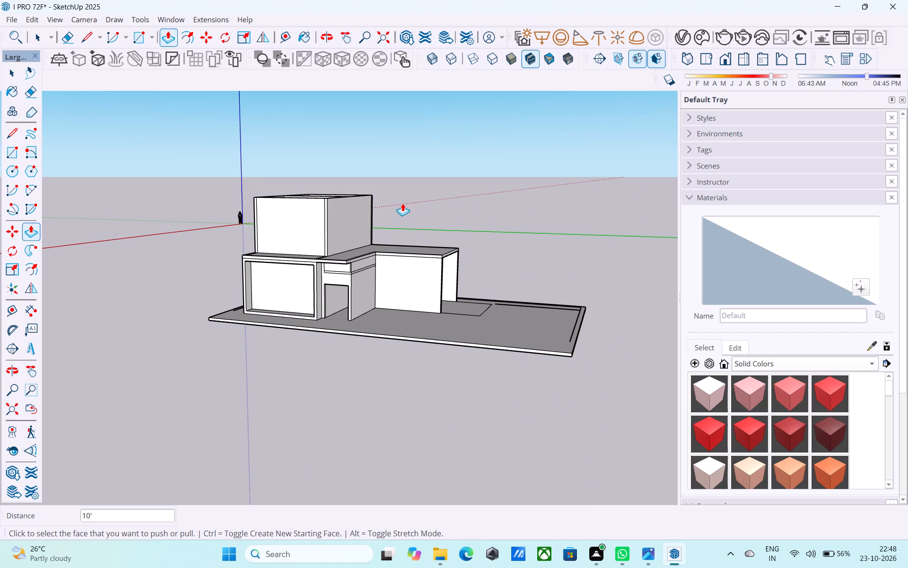
{"action": "scroll", "coordinate": [333, 239], "scroll_direction": "up", "scroll_amount": 6}
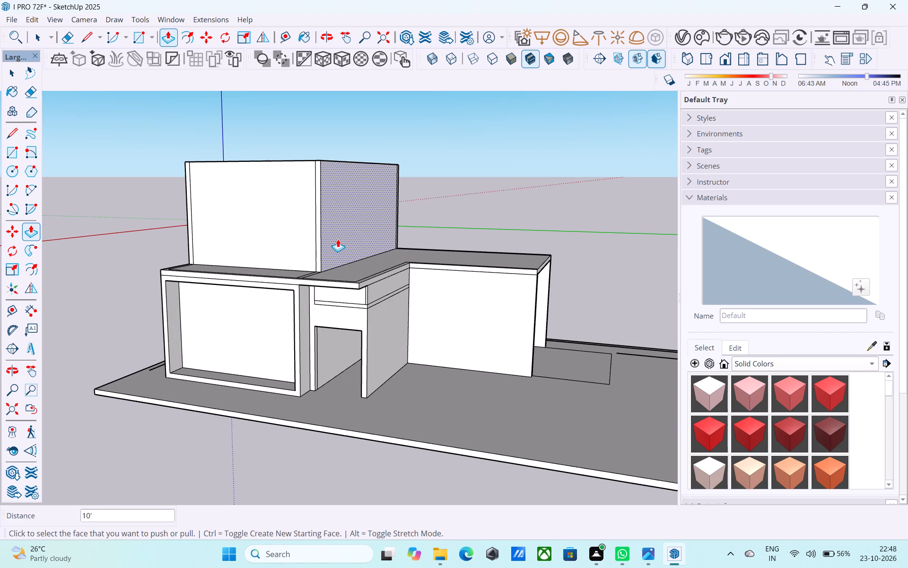
{"action": "middle_click_drag", "start_coordinate": [338, 239], "coordinate": [136, 287]}
{"action": "middle_click_drag", "start_coordinate": [314, 246], "coordinate": [222, 272]}
{"action": "middle_click_drag", "start_coordinate": [384, 270], "coordinate": [351, 329], "text": "shift"}
{"action": "scroll", "coordinate": [351, 329], "scroll_direction": "up", "scroll_amount": 1}
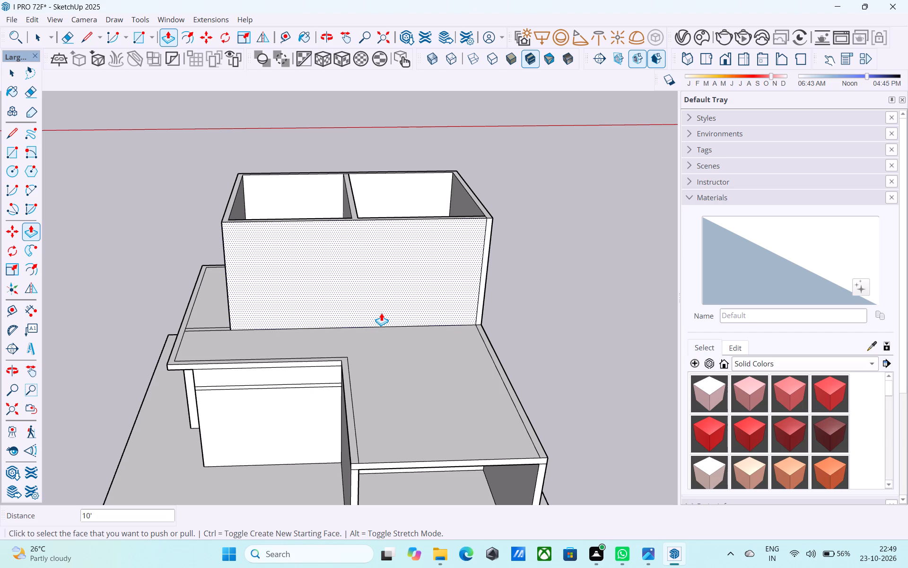
{"action": "scroll", "coordinate": [381, 313], "scroll_direction": "up", "scroll_amount": 1}
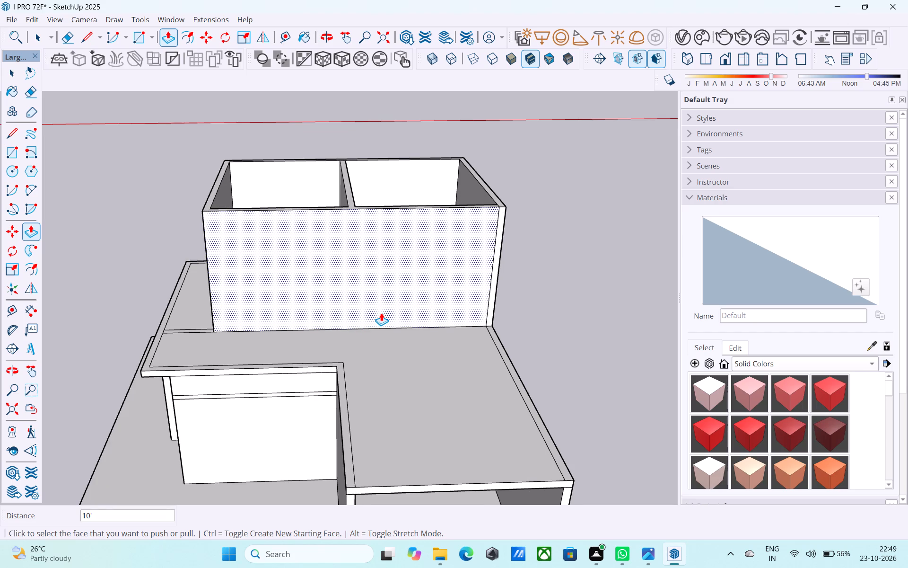
{"action": "scroll", "coordinate": [382, 319], "scroll_direction": "down", "scroll_amount": 6}
Draw a rectangle across the inner wall-top corners of the upper-floor room behind the open wing, closing its top.
{"action": "middle_click_drag", "start_coordinate": [380, 321], "coordinate": [382, 363]}
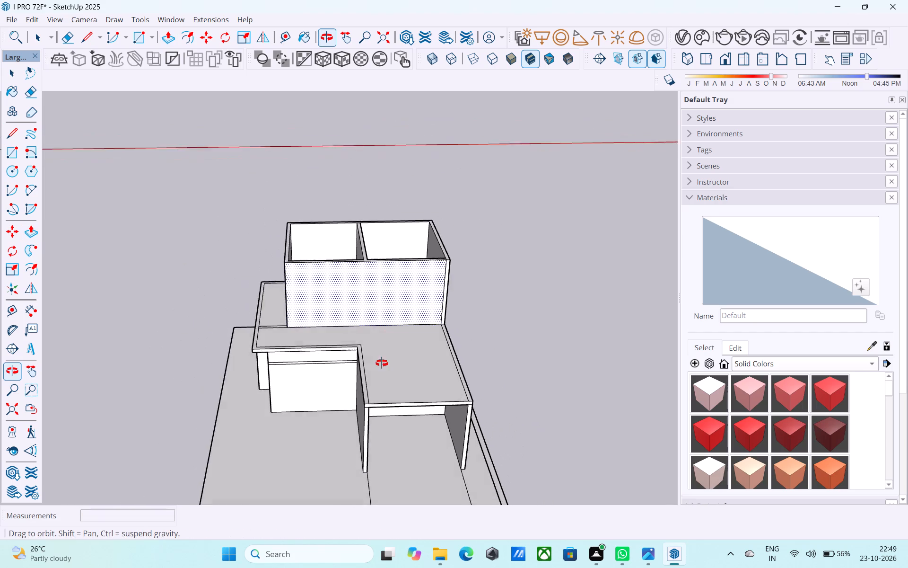
{"action": "middle_click_drag", "start_coordinate": [382, 363], "coordinate": [389, 382]}
{"action": "scroll", "coordinate": [411, 233], "scroll_direction": "up", "scroll_amount": 6}
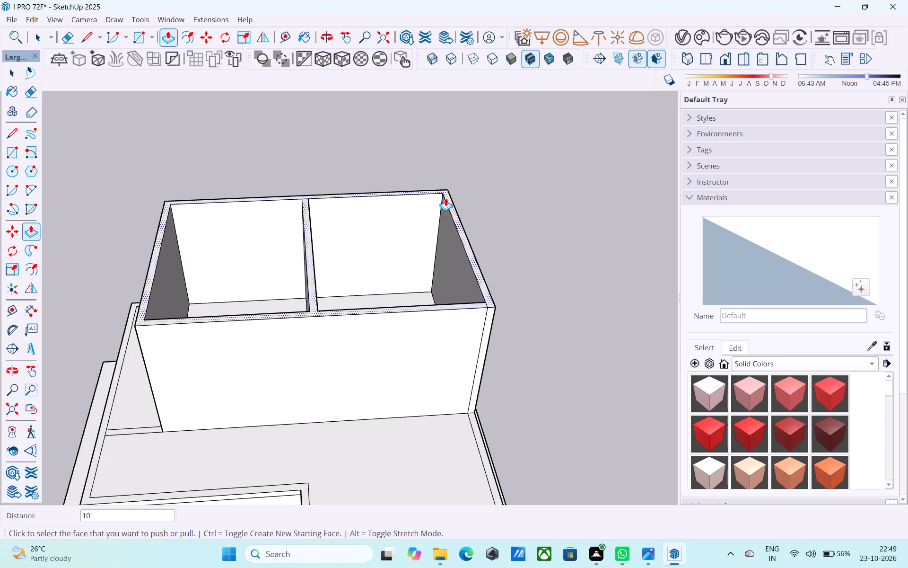
{"action": "key", "text": "r"}
{"action": "left_click", "coordinate": [443, 195]}
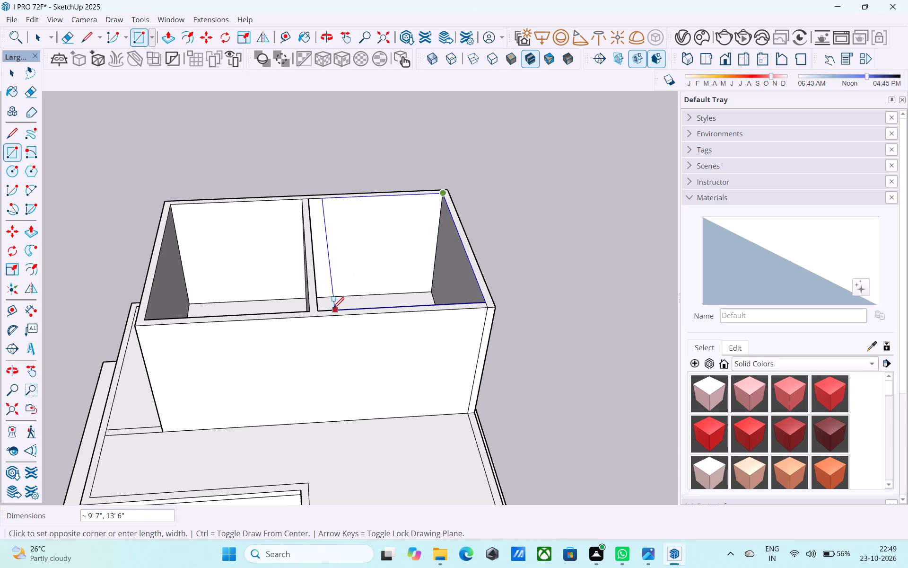
{"action": "left_click", "coordinate": [320, 311]}
{"action": "key", "text": "space"}
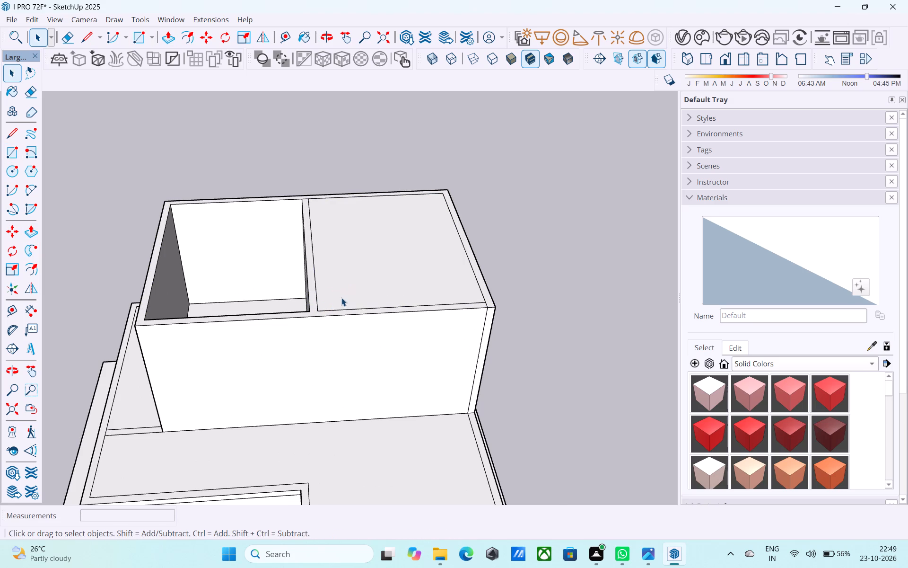
Reverse the new face covering the upper-floor room behind the open wing.
{"action": "left_click", "coordinate": [341, 298]}
{"action": "right_click", "coordinate": [341, 298]}
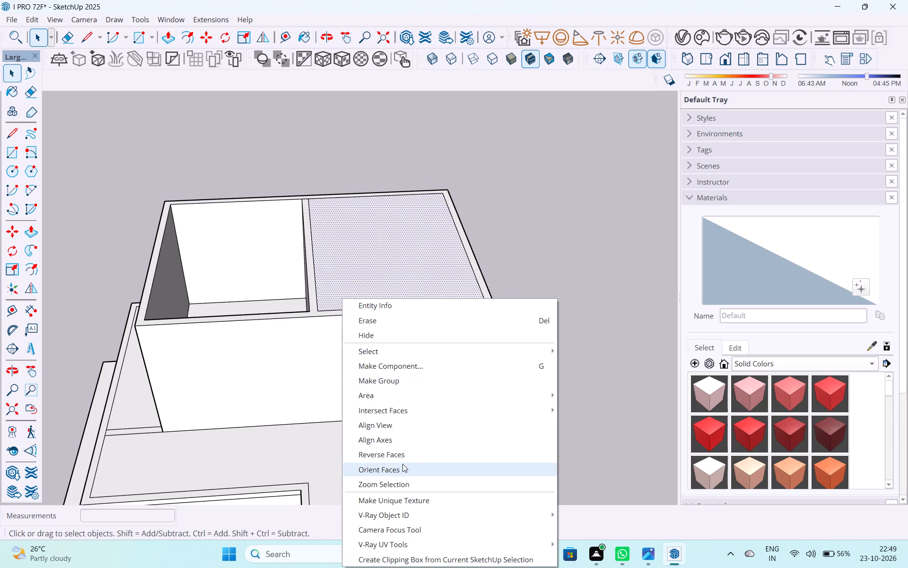
{"action": "left_click", "coordinate": [400, 460]}
Draw a 6" vertical line up from the cover face's rear corner beside the dividing wall.
{"action": "middle_click_drag", "start_coordinate": [385, 339], "coordinate": [369, 333]}
{"action": "key", "text": "l"}
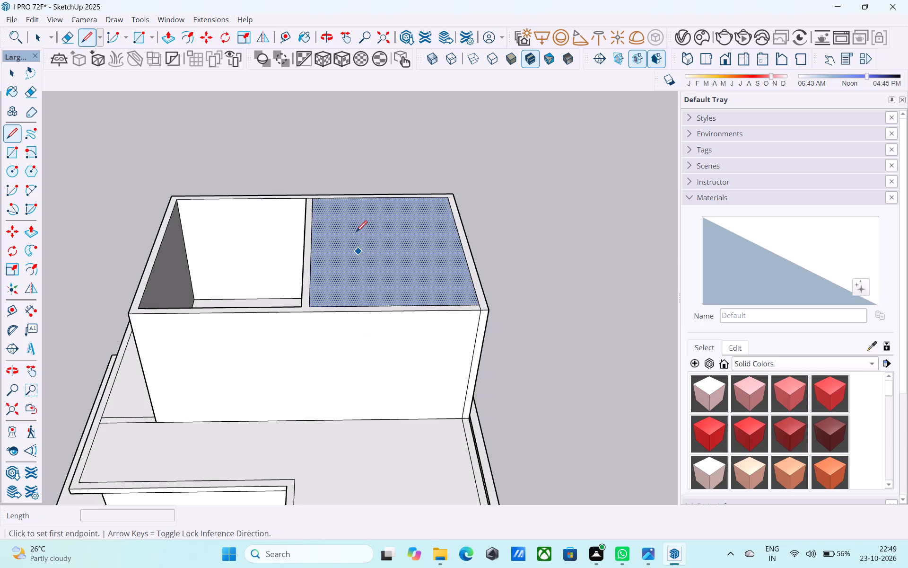
{"action": "scroll", "coordinate": [353, 229], "scroll_direction": "up", "scroll_amount": 5}
{"action": "left_click", "coordinate": [306, 194]}
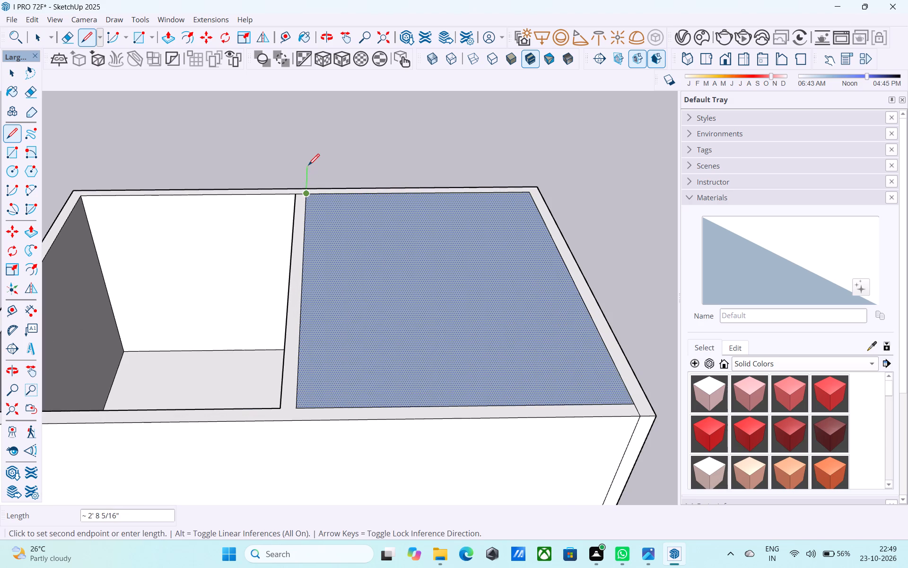
{"action": "middle_click_drag", "start_coordinate": [308, 163], "coordinate": [273, 176]}
{"action": "middle_click_drag", "start_coordinate": [303, 190], "coordinate": [313, 152]}
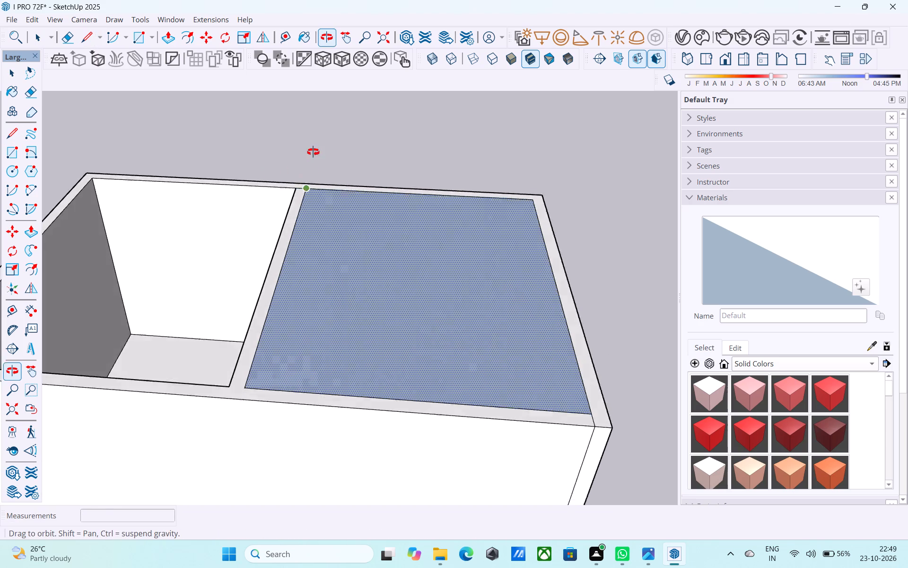
{"action": "middle_click_drag", "start_coordinate": [313, 152], "coordinate": [320, 119]}
{"action": "scroll", "coordinate": [320, 148], "scroll_direction": "up", "scroll_amount": 2}
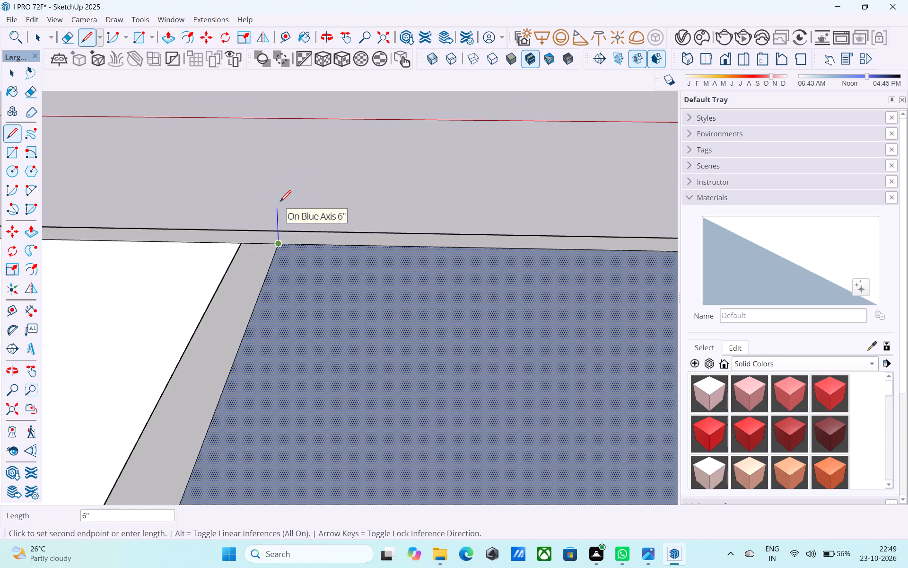
{"action": "key", "text": "6"}
{"action": "key", "text": "shift+quotedbl"}
{"action": "key", "text": "Return"}
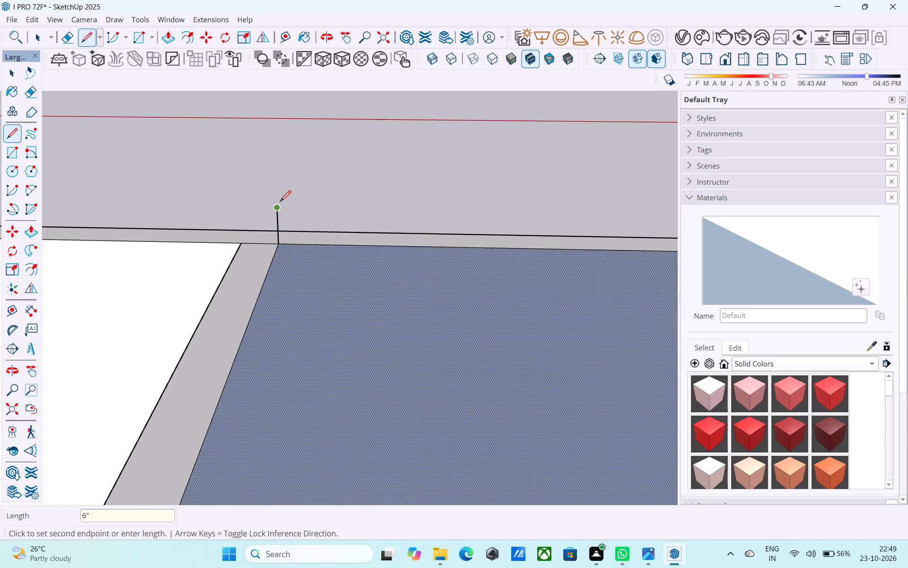
{"action": "key", "text": "space"}
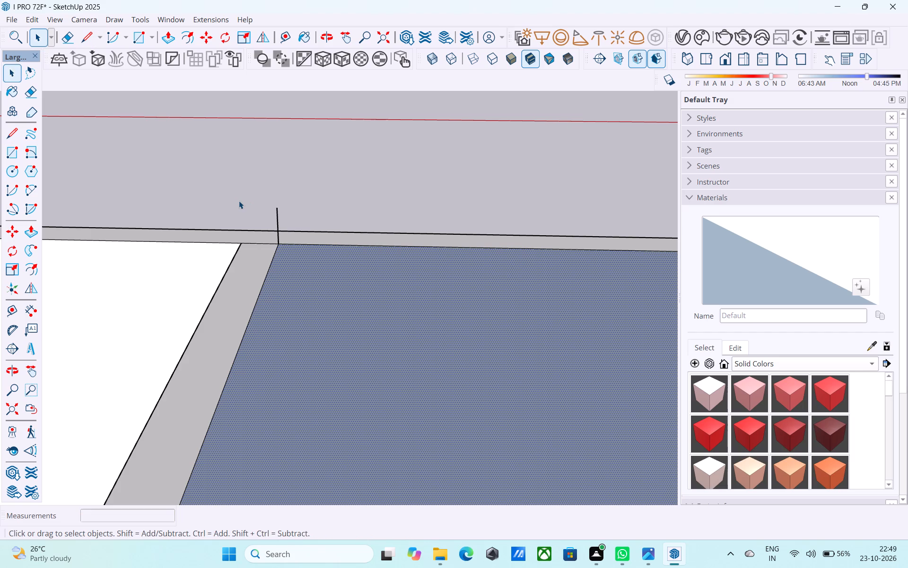
Draw a 6" vertical line up from the cover face's diagonally opposite front corner at the outer wall.
{"action": "scroll", "coordinate": [240, 203], "scroll_direction": "down", "scroll_amount": 5}
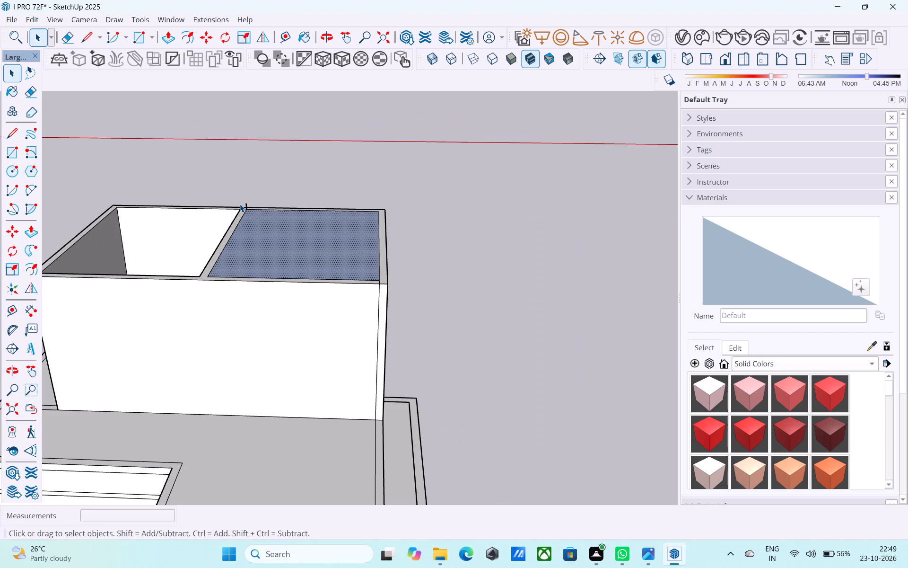
{"action": "scroll", "coordinate": [255, 219], "scroll_direction": "down", "scroll_amount": 5}
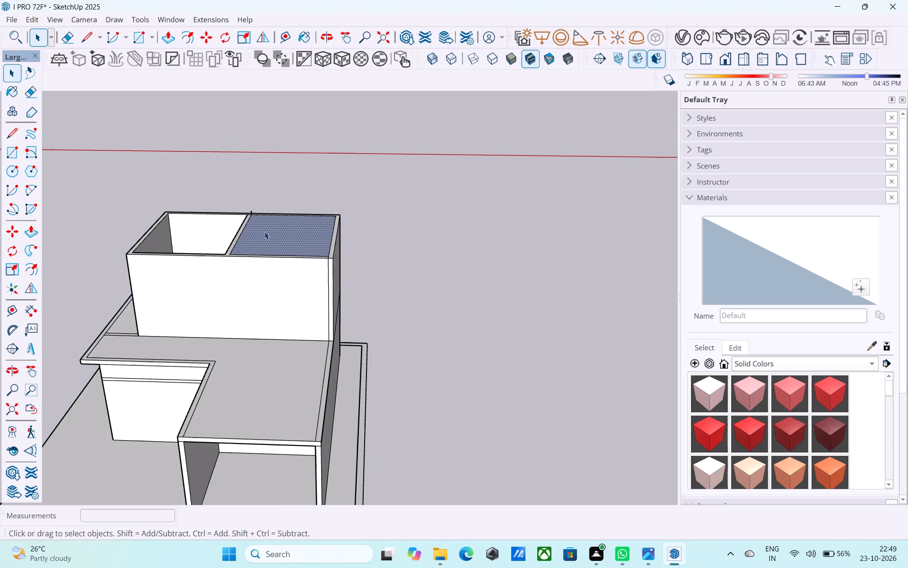
{"action": "middle_click_drag", "start_coordinate": [285, 248], "coordinate": [295, 261]}
{"action": "key", "text": "l"}
{"action": "scroll", "coordinate": [329, 261], "scroll_direction": "up", "scroll_amount": 9}
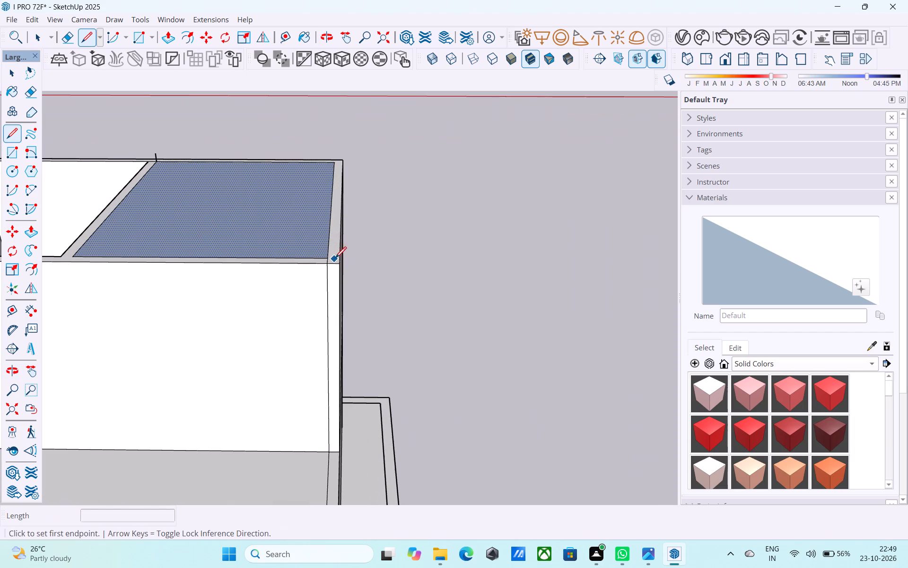
{"action": "left_click", "coordinate": [329, 257]}
{"action": "middle_click_drag", "start_coordinate": [323, 244], "coordinate": [241, 221]}
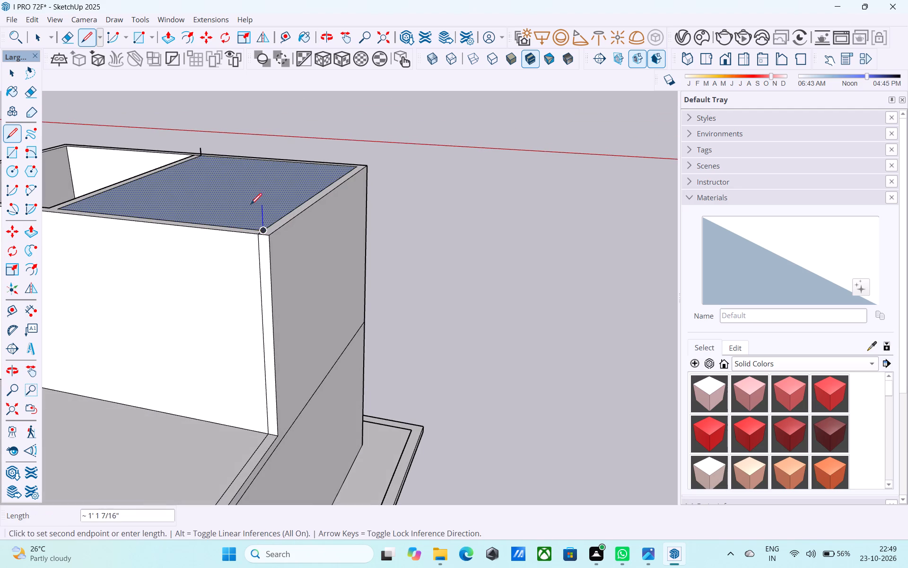
{"action": "key", "text": "plus"}
{"action": "key", "text": "BackSpace"}
{"action": "type", "text": "6\""}
{"action": "key", "text": "Return"}
{"action": "key", "text": "space"}
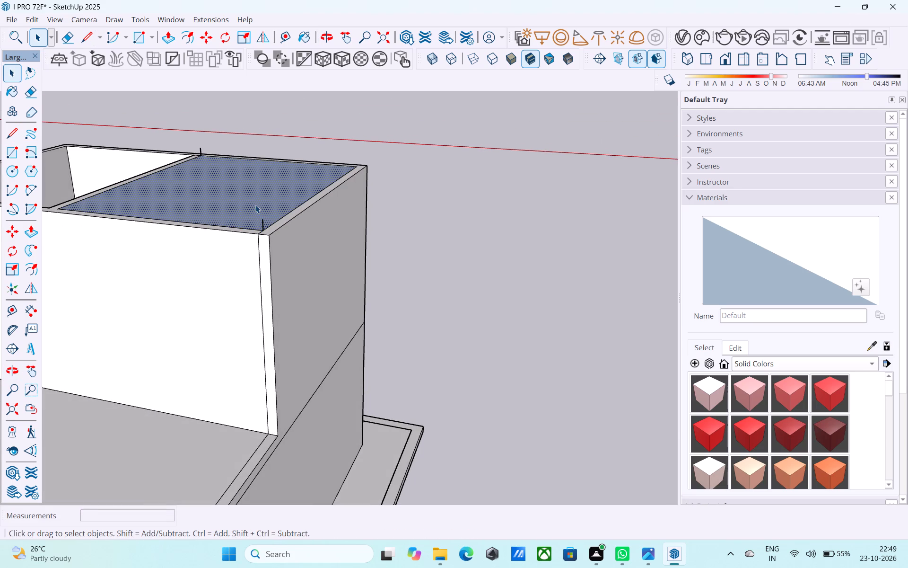
Draw a 10' 7 1/2" by 13' 6" rectangle between the tops of the two 6" vertical lines.
{"action": "key", "text": "r"}
{"action": "left_click", "coordinate": [201, 151]}
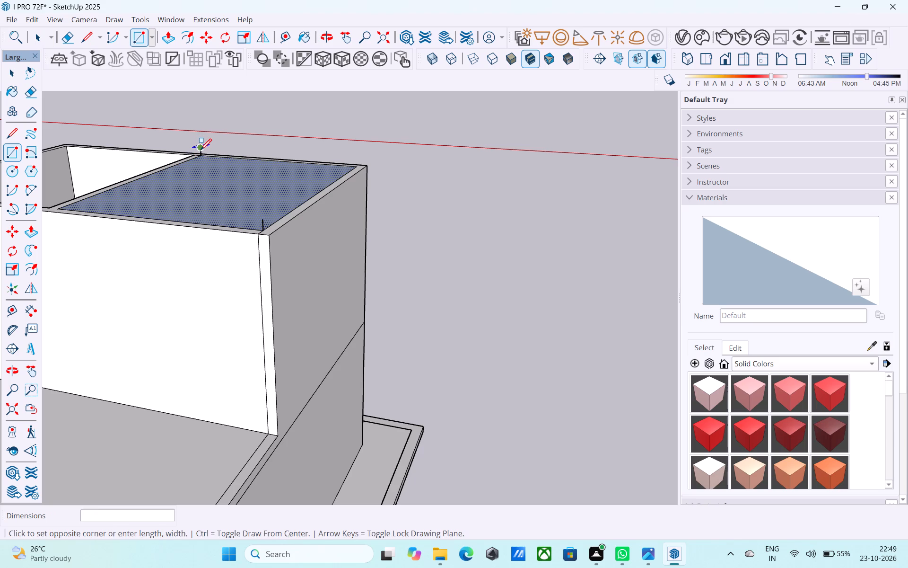
{"action": "left_click", "coordinate": [262, 221]}
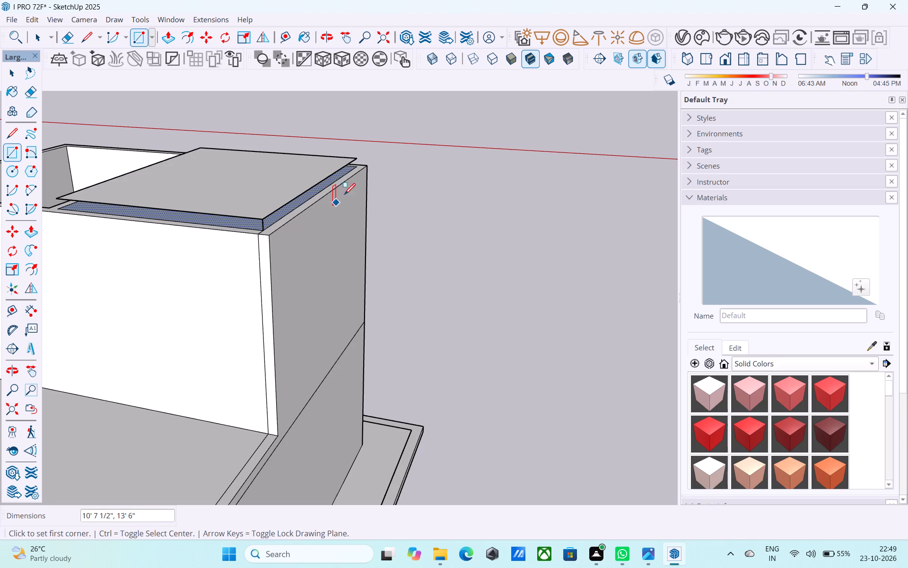
Draw 6" vertical edges at the two remaining corners between the cover face and raised rectangle to close the slab's sides.
{"action": "key", "text": "l"}
{"action": "left_click", "coordinate": [358, 164]}
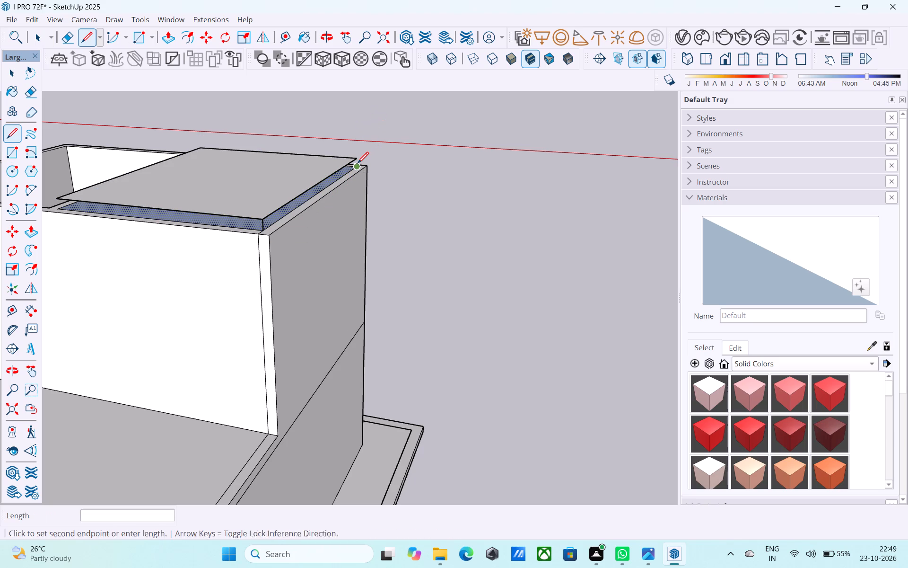
{"action": "left_click", "coordinate": [355, 159]}
{"action": "scroll", "coordinate": [208, 188], "scroll_direction": "down", "scroll_amount": 1}
{"action": "scroll", "coordinate": [383, 178], "scroll_direction": "down", "scroll_amount": 4}
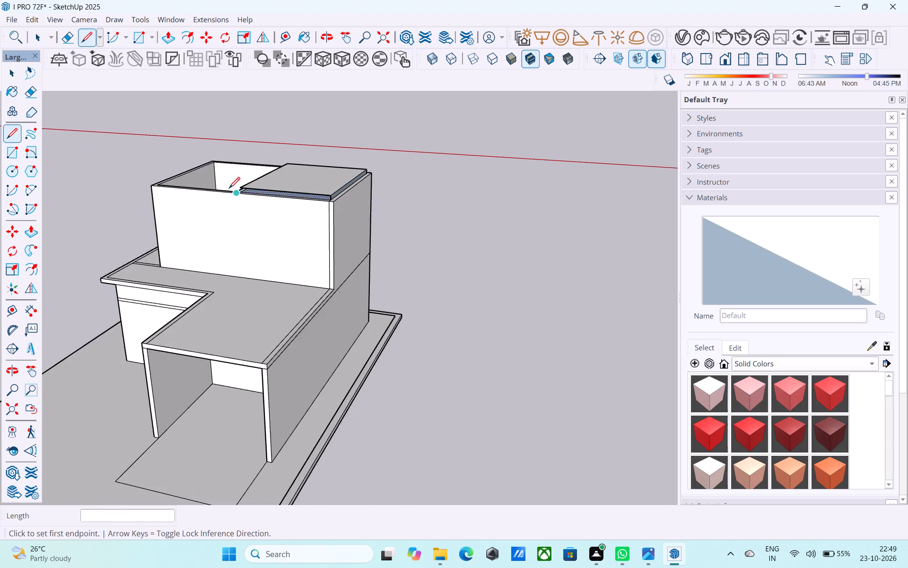
{"action": "scroll", "coordinate": [229, 189], "scroll_direction": "up", "scroll_amount": 9}
{"action": "left_click", "coordinate": [273, 196]}
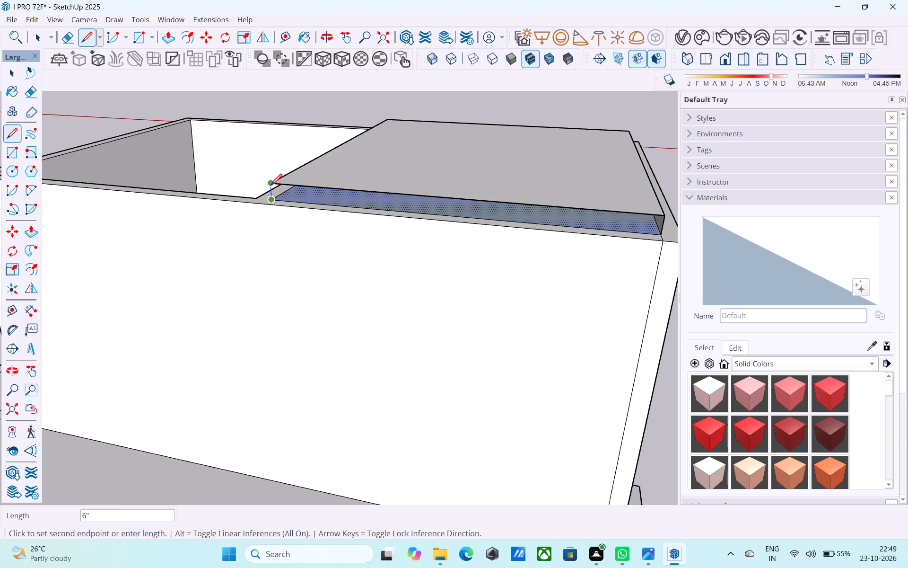
{"action": "left_click", "coordinate": [271, 186]}
Reverse the raised slab's front side face and the side face along the dividing wall.
{"action": "middle_click_drag", "start_coordinate": [308, 178], "coordinate": [437, 183]}
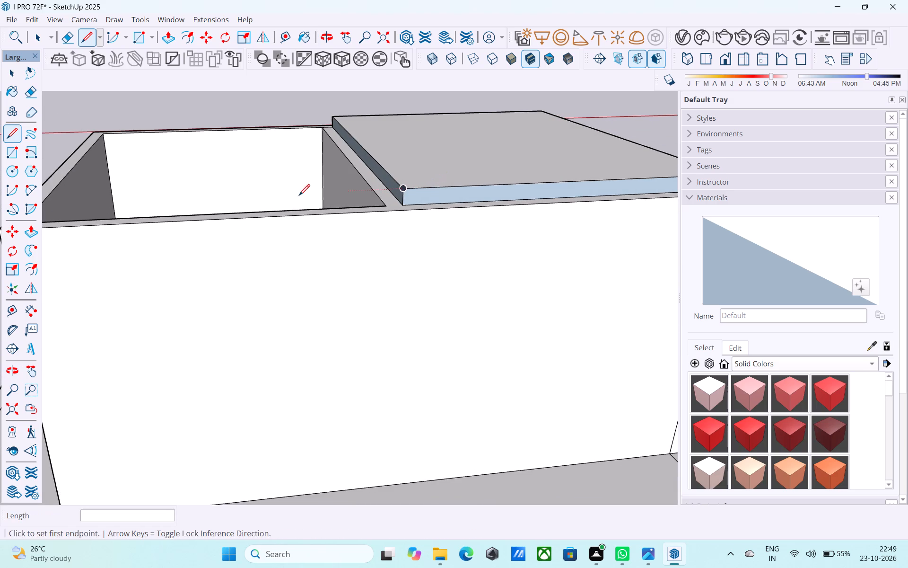
{"action": "scroll", "coordinate": [269, 203], "scroll_direction": "down", "scroll_amount": 2}
{"action": "middle_click_drag", "start_coordinate": [266, 203], "coordinate": [277, 198]}
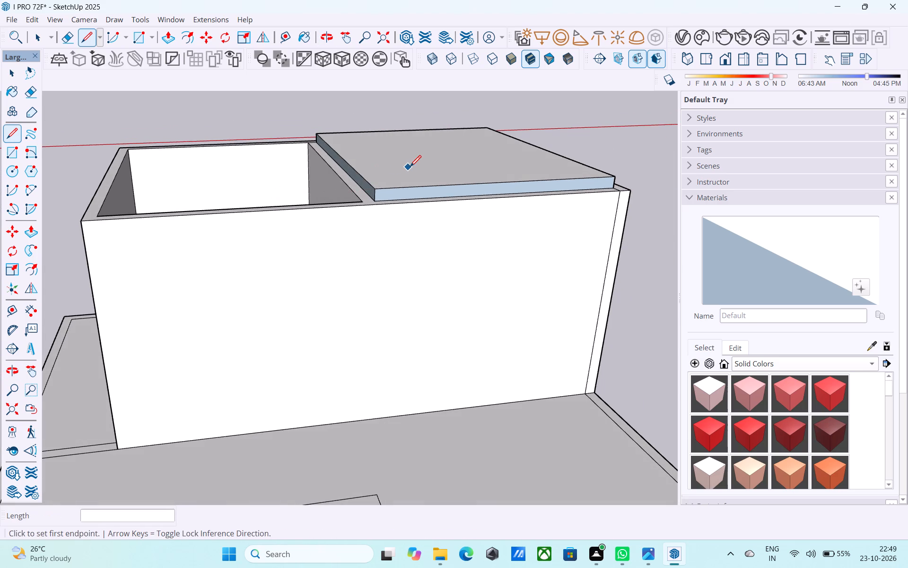
{"action": "scroll", "coordinate": [410, 167], "scroll_direction": "up", "scroll_amount": 2}
{"action": "key", "text": "space"}
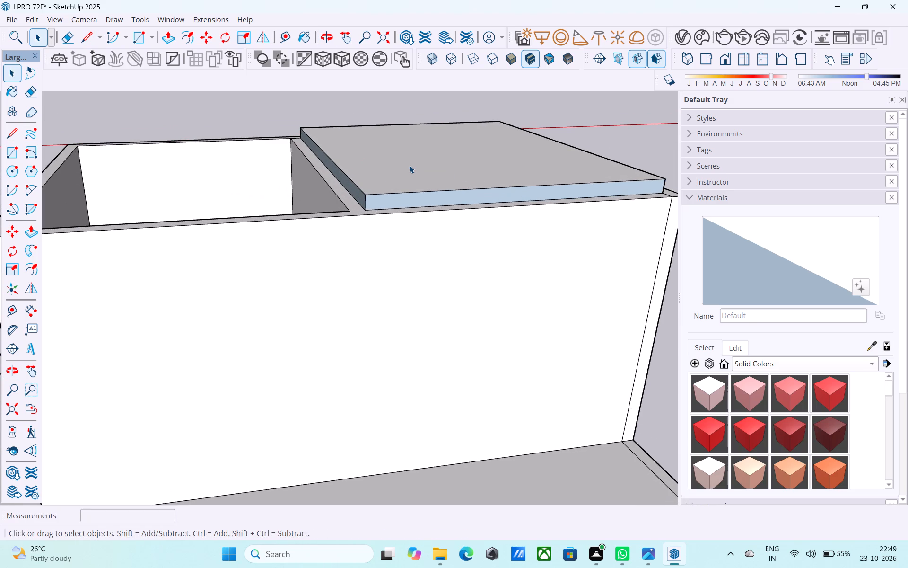
{"action": "scroll", "coordinate": [410, 165], "scroll_direction": "up", "scroll_amount": 5}
{"action": "left_click", "coordinate": [363, 222]}
{"action": "right_click", "coordinate": [363, 222]}
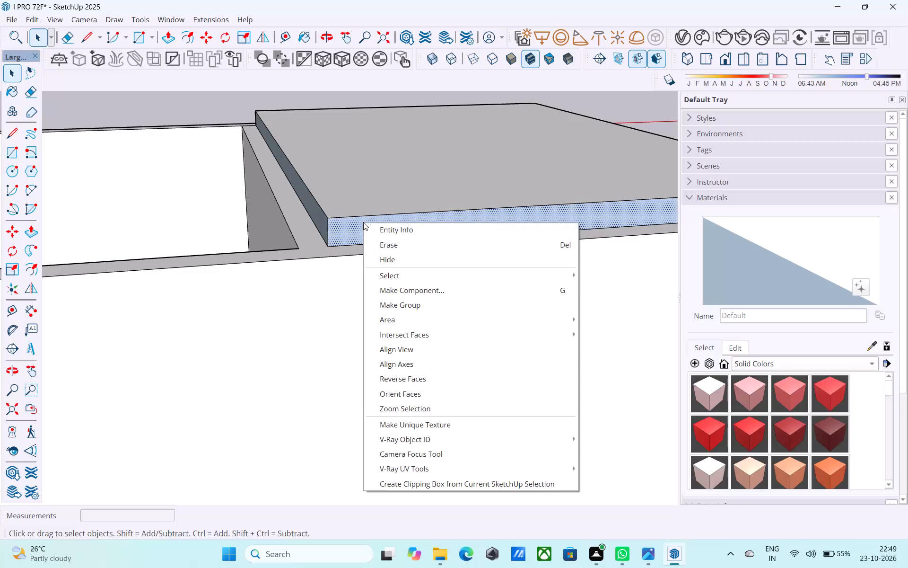
{"action": "left_click", "coordinate": [399, 378]}
{"action": "middle_click_drag", "start_coordinate": [367, 257], "coordinate": [479, 235]}
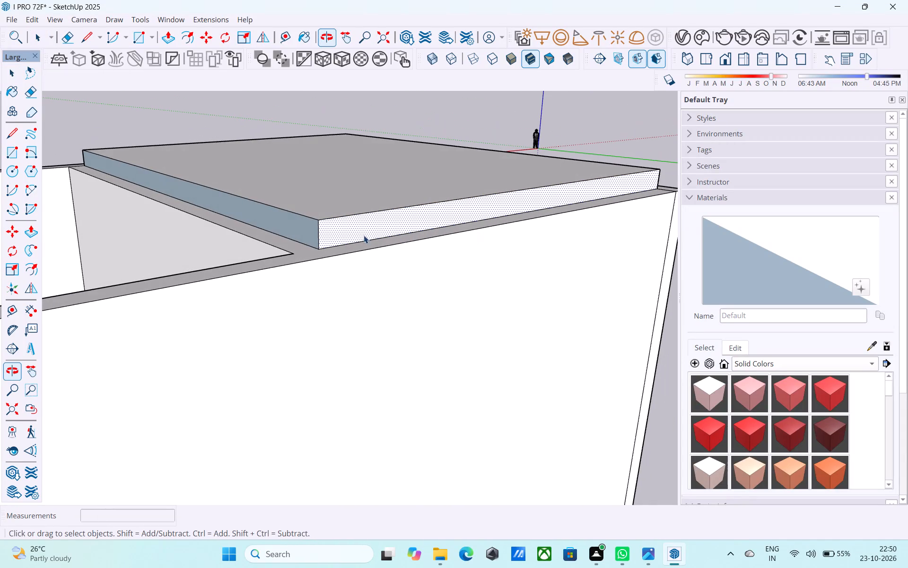
{"action": "left_click", "coordinate": [310, 234]}
{"action": "right_click", "coordinate": [310, 234]}
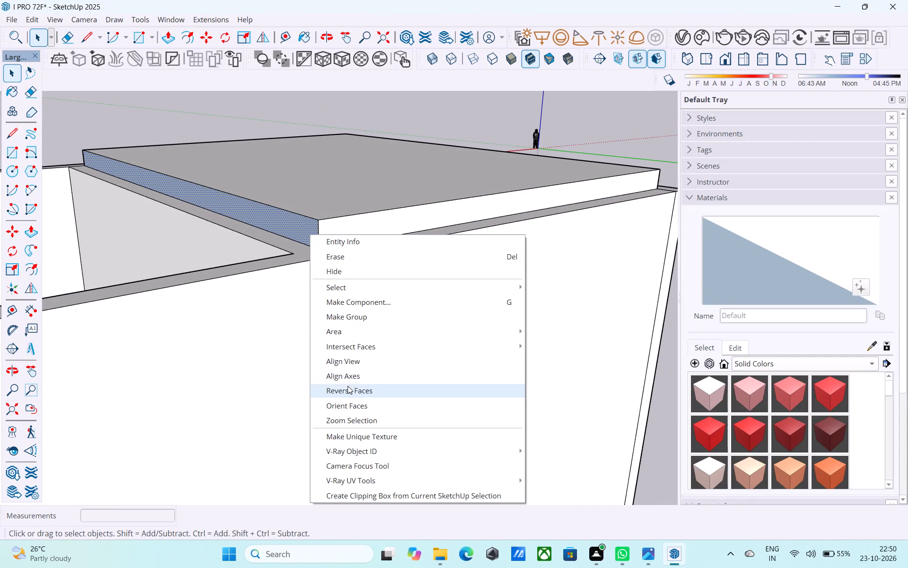
{"action": "left_click", "coordinate": [348, 386]}
Reverse the raised slab's two remaining side faces along the outer walls so their front sides face outward.
{"action": "scroll", "coordinate": [366, 285], "scroll_direction": "down", "scroll_amount": 7}
{"action": "middle_click_drag", "start_coordinate": [463, 240], "coordinate": [102, 233]}
{"action": "middle_click_drag", "start_coordinate": [457, 194], "coordinate": [104, 212]}
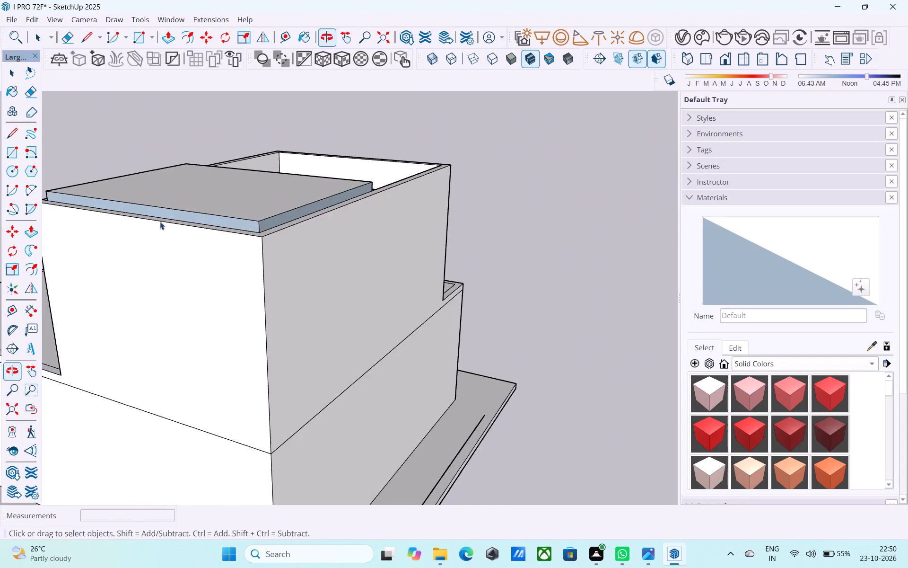
{"action": "scroll", "coordinate": [250, 236], "scroll_direction": "up", "scroll_amount": 9}
{"action": "left_click", "coordinate": [275, 214]}
{"action": "right_click", "coordinate": [275, 214]}
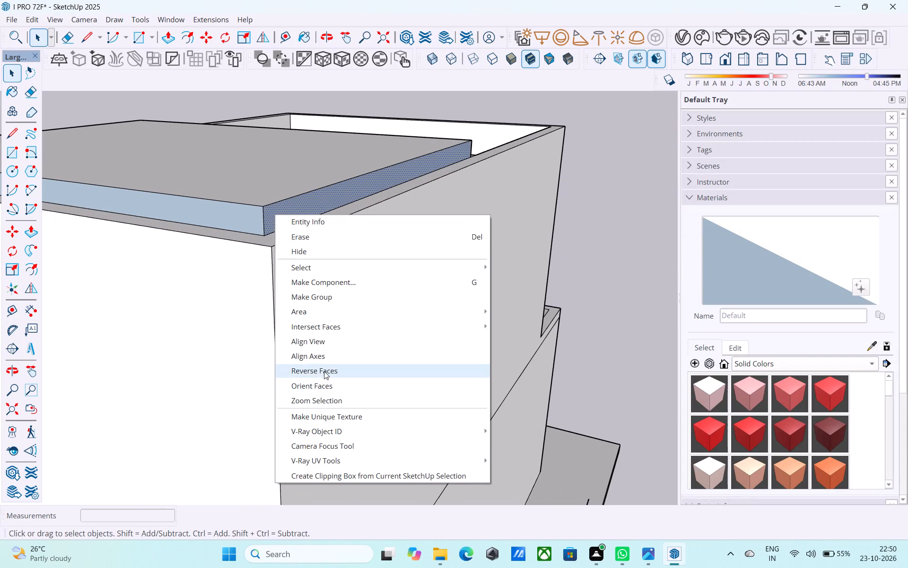
{"action": "left_click", "coordinate": [324, 371]}
{"action": "left_click", "coordinate": [253, 222]}
{"action": "right_click", "coordinate": [253, 221]}
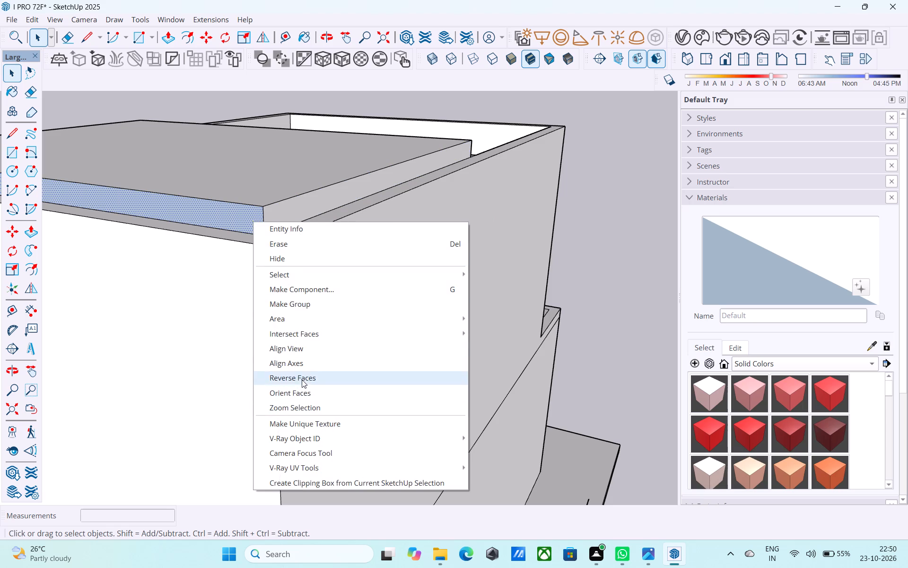
{"action": "left_click", "coordinate": [302, 380]}
Push/pull the two just-reversed slab side faces outward, flush with the outer faces of the walls below.
{"action": "scroll", "coordinate": [336, 320], "scroll_direction": "down", "scroll_amount": 8}
{"action": "middle_click_drag", "start_coordinate": [340, 319], "coordinate": [353, 314]}
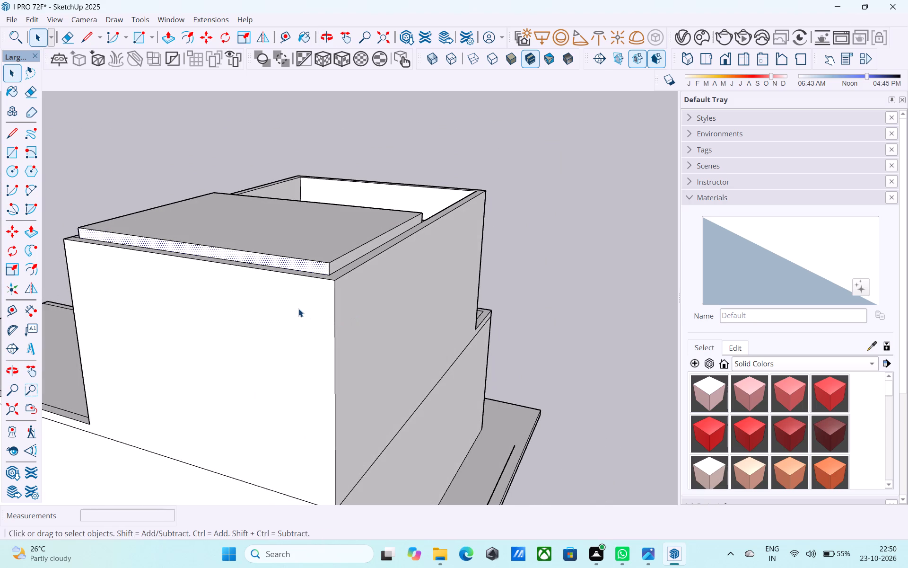
{"action": "scroll", "coordinate": [298, 309], "scroll_direction": "up", "scroll_amount": 1}
{"action": "key", "text": "p"}
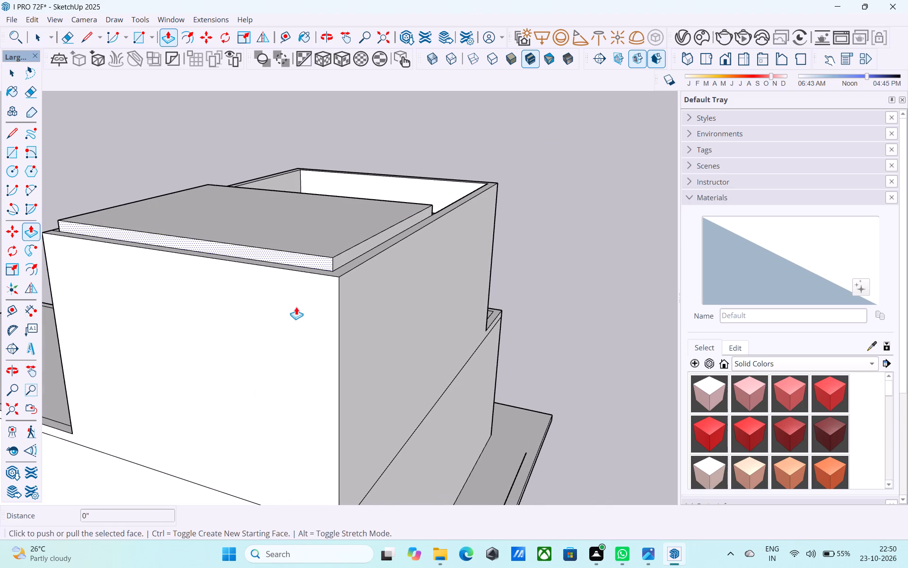
{"action": "left_click", "coordinate": [307, 260]}
{"action": "left_click", "coordinate": [305, 275]}
{"action": "key", "text": "space"}
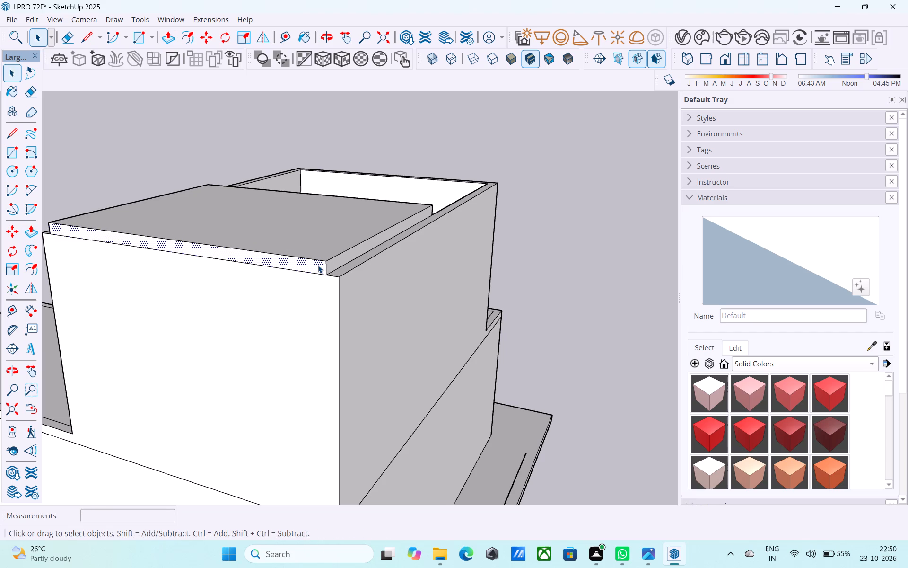
{"action": "left_click", "coordinate": [336, 266]}
{"action": "key", "text": "p"}
{"action": "left_click", "coordinate": [337, 262]}
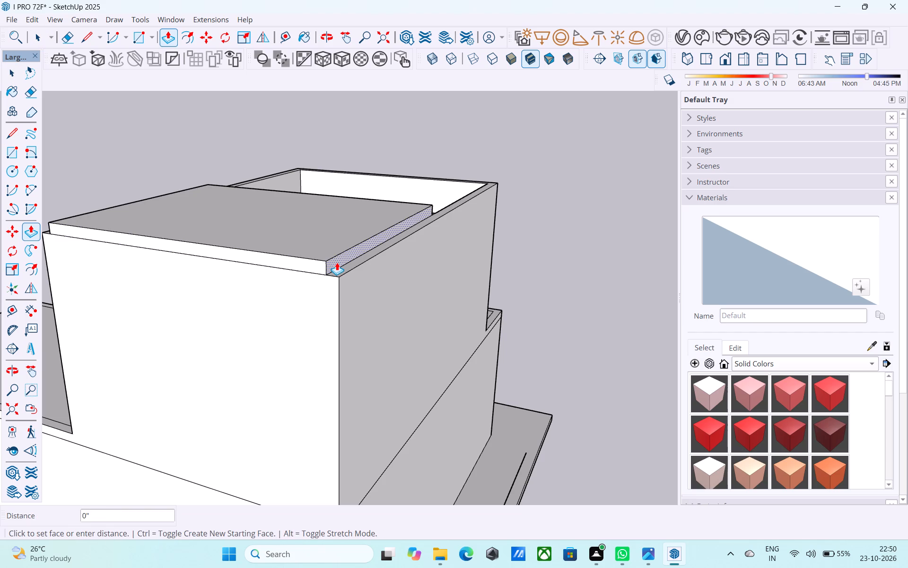
{"action": "left_click", "coordinate": [351, 282]}
Push/pull the slab's opposite outer side face 6" outward, flush with the wall overlooking the lower roof.
{"action": "scroll", "coordinate": [410, 263], "scroll_direction": "down", "scroll_amount": 7}
{"action": "middle_click_drag", "start_coordinate": [359, 273], "coordinate": [633, 272]}
{"action": "scroll", "coordinate": [401, 248], "scroll_direction": "up", "scroll_amount": 8}
{"action": "key", "text": "space"}
{"action": "left_click", "coordinate": [422, 234]}
{"action": "key", "text": "p"}
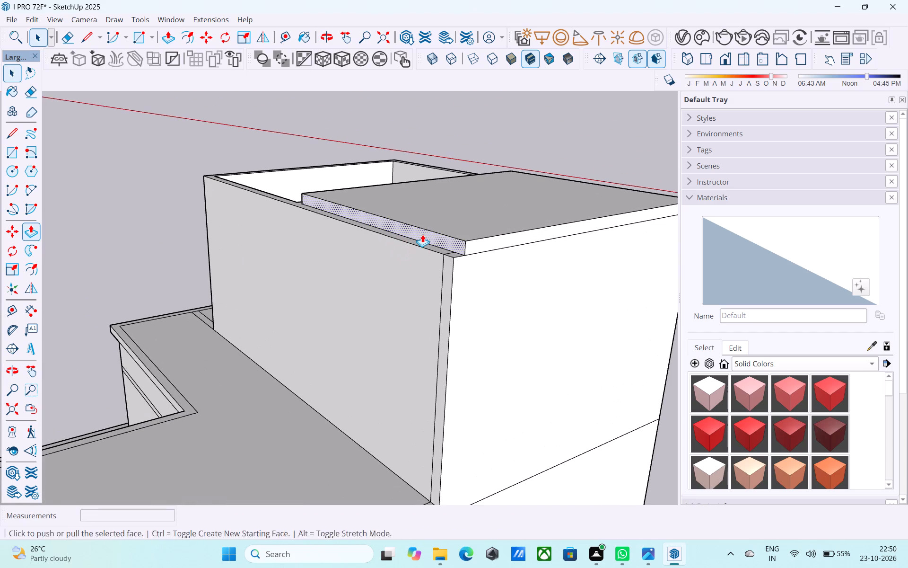
{"action": "left_click", "coordinate": [422, 234]}
{"action": "left_click", "coordinate": [416, 255]}
Extend the slab's face along the dividing wall 11' 1 1/2" over the adjoining open room to its far outer wall.
{"action": "scroll", "coordinate": [275, 242], "scroll_direction": "down", "scroll_amount": 1}
{"action": "middle_click_drag", "start_coordinate": [273, 243], "coordinate": [703, 284]}
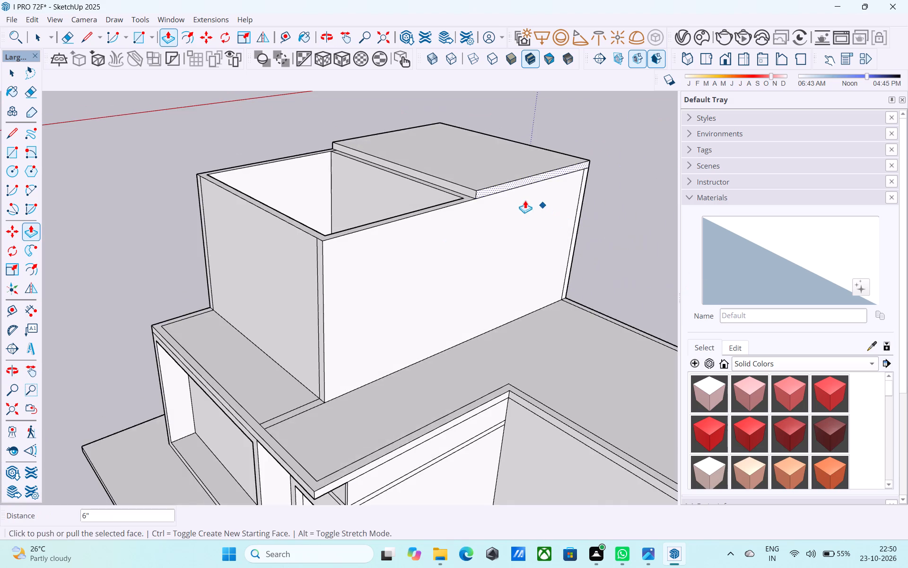
{"action": "scroll", "coordinate": [527, 201], "scroll_direction": "up", "scroll_amount": 4}
{"action": "key", "text": "space"}
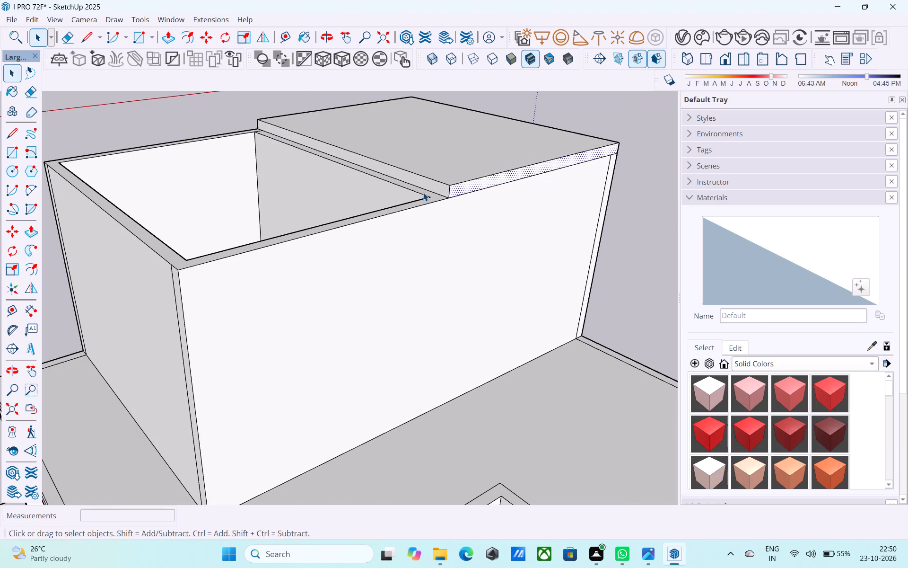
{"action": "scroll", "coordinate": [423, 193], "scroll_direction": "up", "scroll_amount": 3}
{"action": "left_click", "coordinate": [426, 182]}
{"action": "key", "text": "p"}
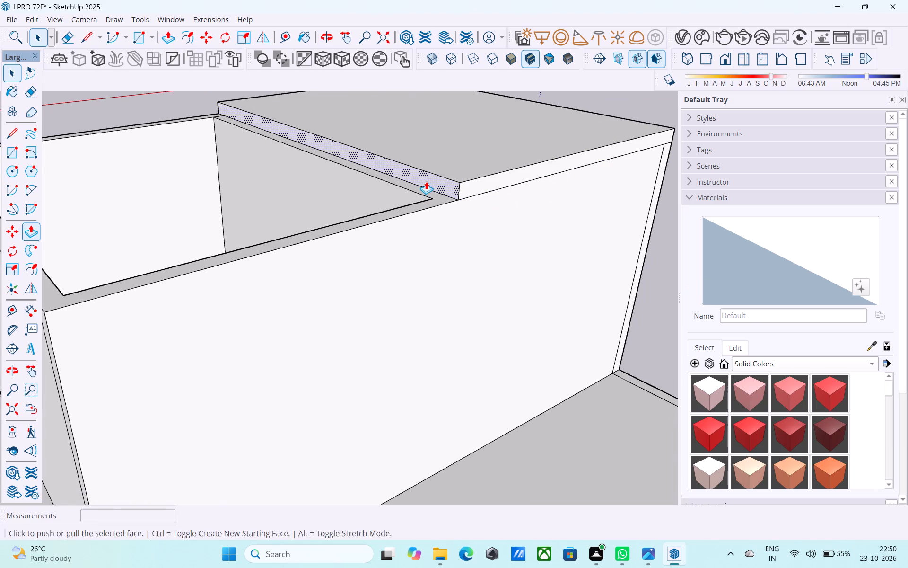
{"action": "left_click", "coordinate": [426, 181]}
{"action": "scroll", "coordinate": [402, 188], "scroll_direction": "down", "scroll_amount": 7}
{"action": "left_click", "coordinate": [205, 250]}
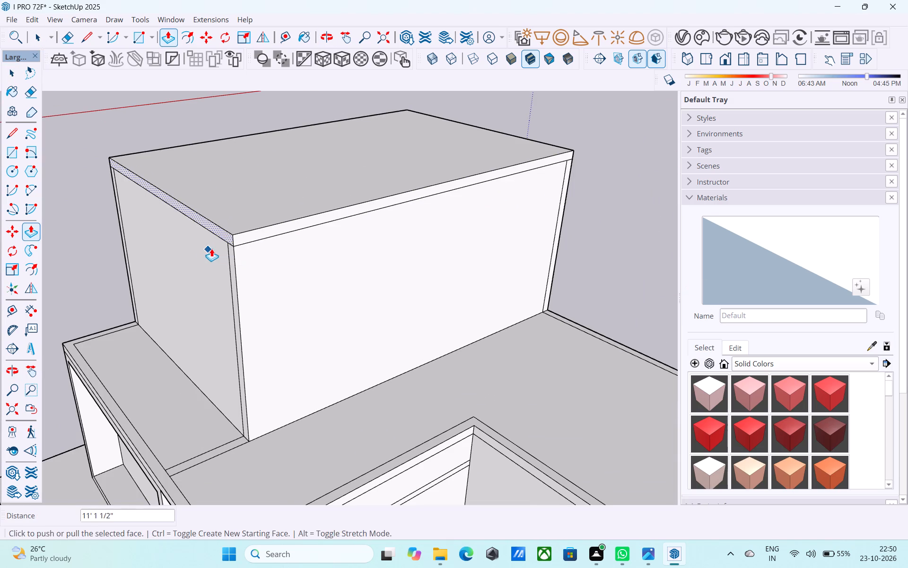
{"action": "key", "text": "space"}
Offset the upper roof slab's top outline 6" inward.
{"action": "scroll", "coordinate": [213, 246], "scroll_direction": "down", "scroll_amount": 6}
{"action": "middle_click_drag", "start_coordinate": [213, 246], "coordinate": [218, 211]}
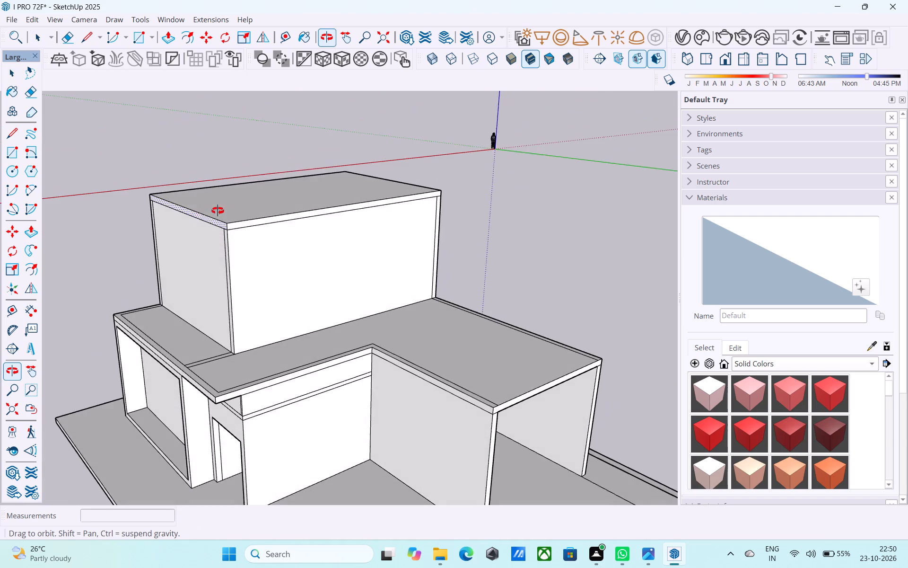
{"action": "middle_click_drag", "start_coordinate": [218, 211], "coordinate": [325, 283]}
{"action": "left_click", "coordinate": [281, 231]}
{"action": "scroll", "coordinate": [281, 230], "scroll_direction": "up", "scroll_amount": 4}
{"action": "key", "text": "f"}
{"action": "left_click", "coordinate": [281, 230]}
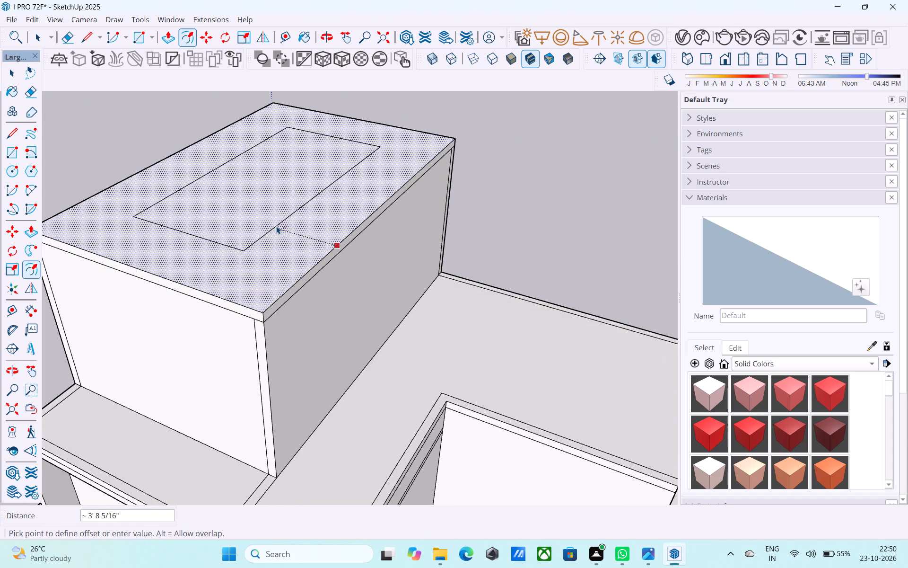
{"action": "key", "text": "6"}
{"action": "key", "text": "shift+quotedbl"}
{"action": "key", "text": "Return"}
{"action": "key", "text": "space"}
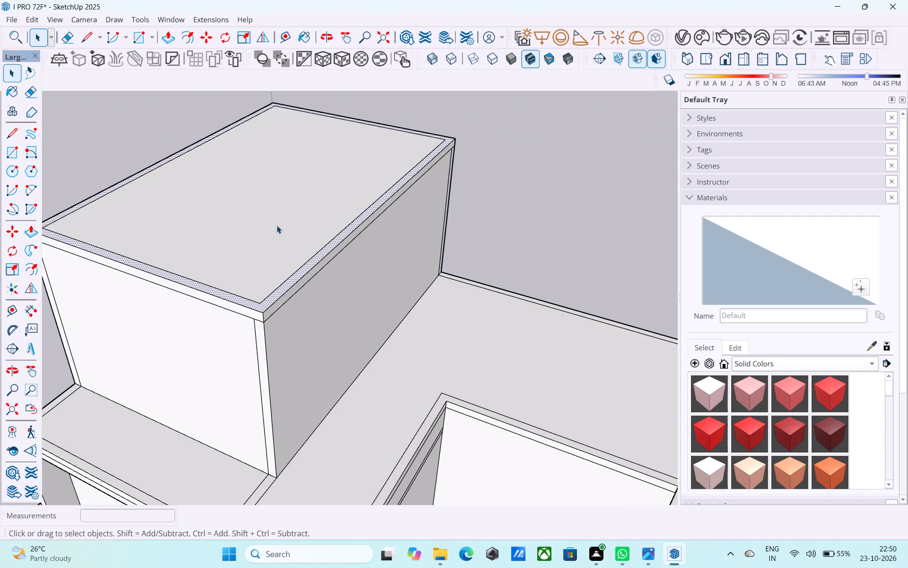
Offset the roof slab's inner top face 1' inward.
{"action": "left_click", "coordinate": [277, 225]}
{"action": "key", "text": "f"}
{"action": "left_click", "coordinate": [277, 225]}
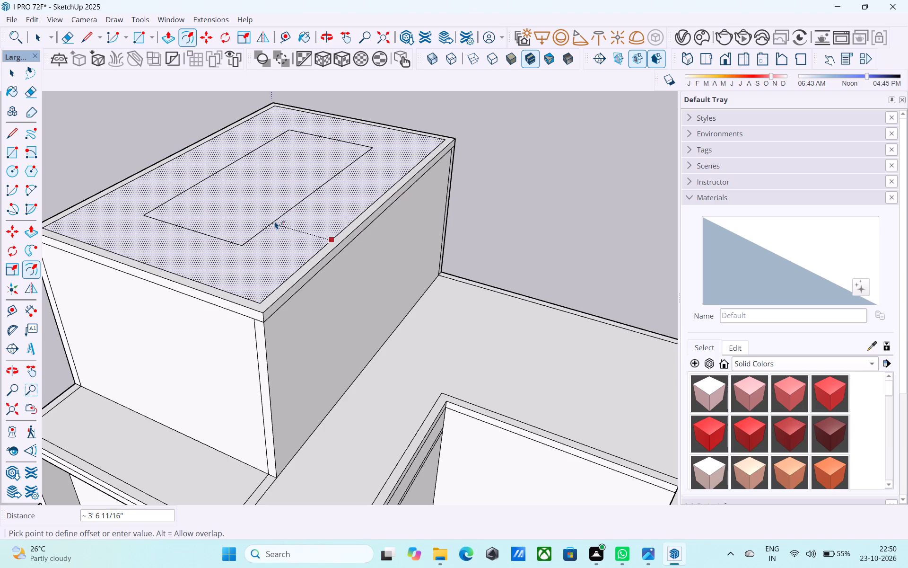
{"action": "type", "text": "1'"}
{"action": "key", "text": "Return"}
{"action": "key", "text": "space"}
Offset the remaining central roof face another 6" inward to form the innermost narrow ring.
{"action": "left_click", "coordinate": [274, 219]}
{"action": "key", "text": "f"}
{"action": "left_click", "coordinate": [274, 219]}
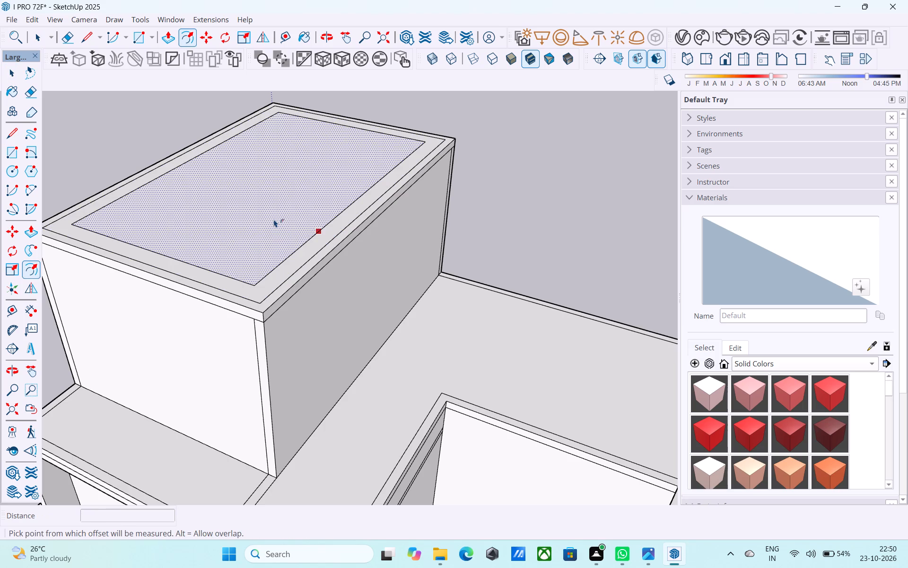
{"action": "key", "text": "1"}
{"action": "key", "text": "shift+quotedbl"}
{"action": "key", "text": "BackSpace"}
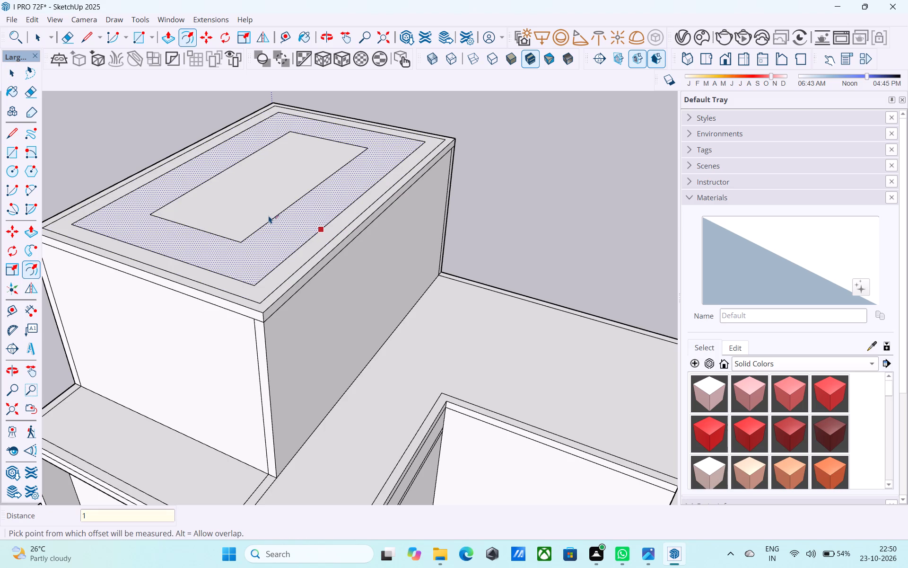
{"action": "key", "text": "BackSpace"}
{"action": "key", "text": "6"}
{"action": "key", "text": "shift+quotedbl"}
{"action": "key", "text": "Return"}
{"action": "key", "text": "space"}
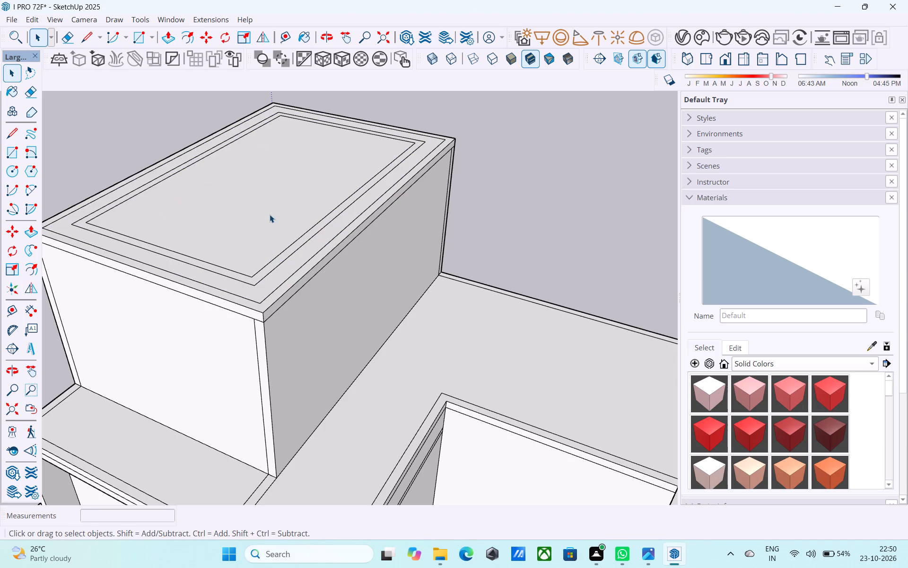
Push/pull the innermost 6" ring upward, trying 2' and 4' heights and settling on 3'.
{"action": "scroll", "coordinate": [294, 248], "scroll_direction": "up", "scroll_amount": 5}
{"action": "middle_click_drag", "start_coordinate": [294, 248], "coordinate": [344, 329]}
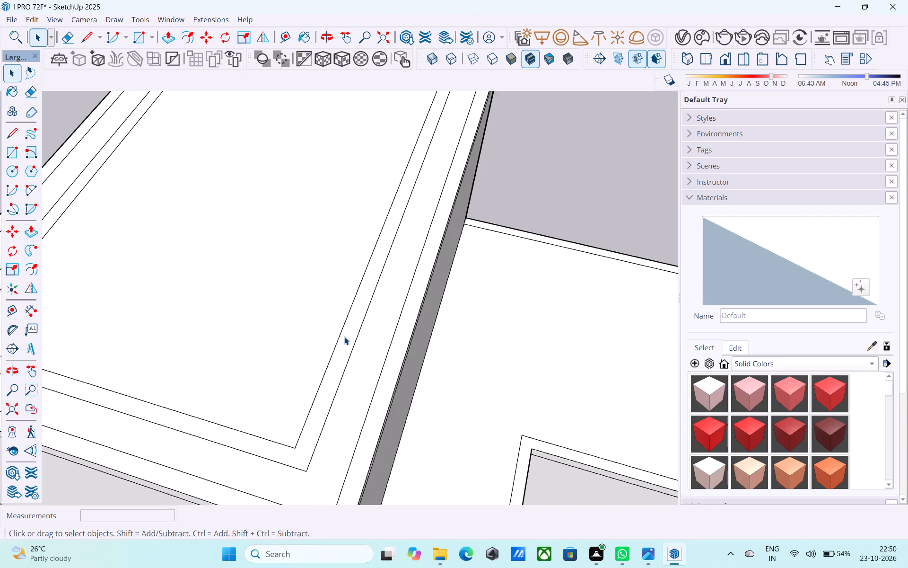
{"action": "scroll", "coordinate": [342, 307], "scroll_direction": "down", "scroll_amount": 7}
{"action": "middle_click_drag", "start_coordinate": [355, 350], "coordinate": [357, 366]}
{"action": "scroll", "coordinate": [344, 355], "scroll_direction": "up", "scroll_amount": 4}
{"action": "left_click", "coordinate": [340, 348]}
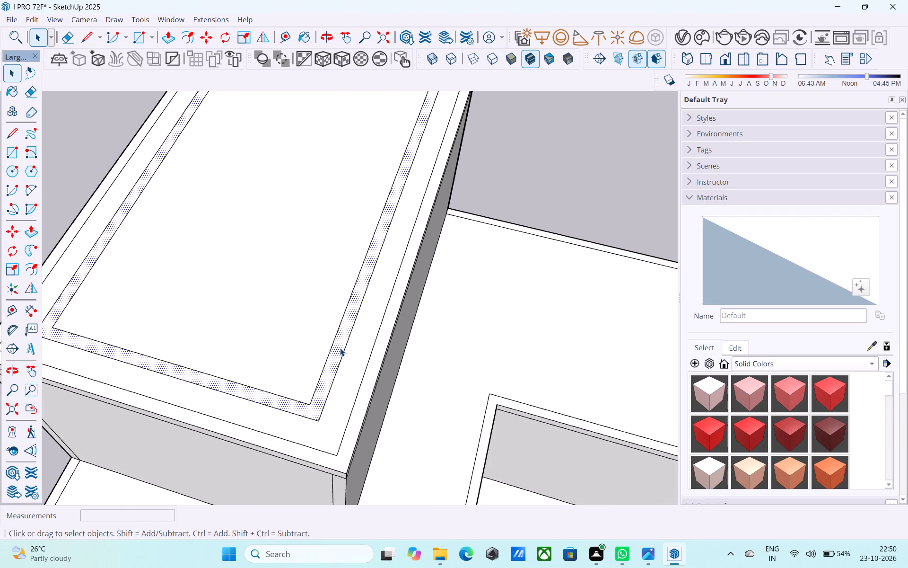
{"action": "key", "text": "p"}
{"action": "left_click", "coordinate": [340, 348]}
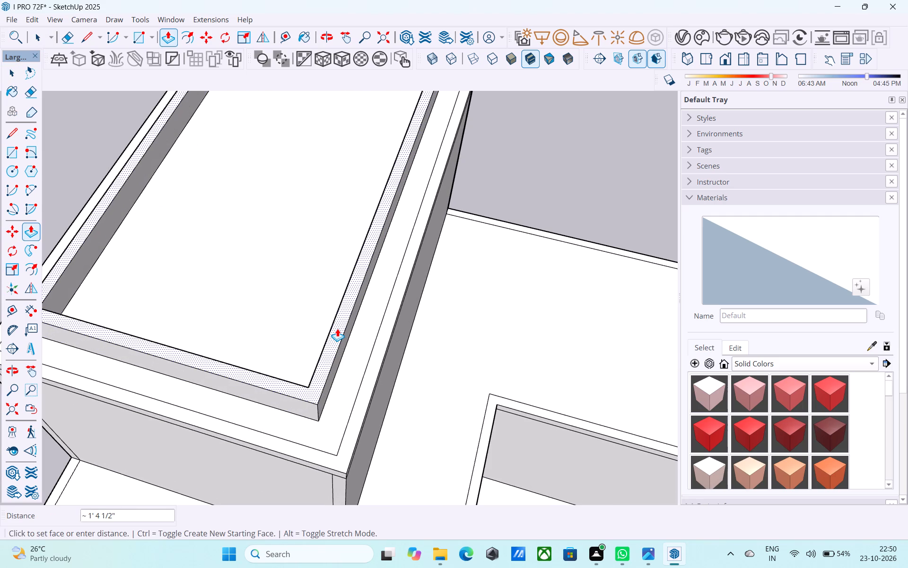
{"action": "type", "text": "2'"}
{"action": "key", "text": "Return"}
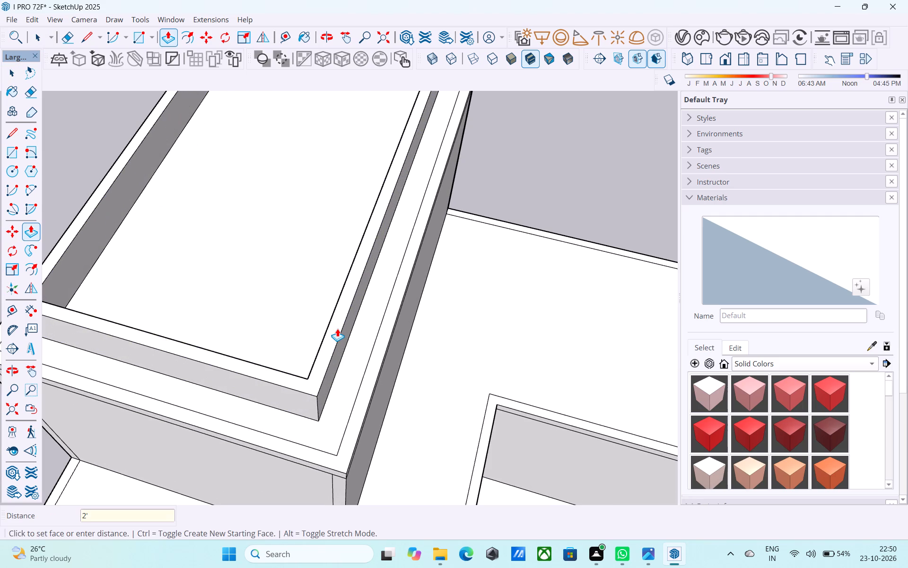
{"action": "type", "text": "4'"}
{"action": "key", "text": "Return"}
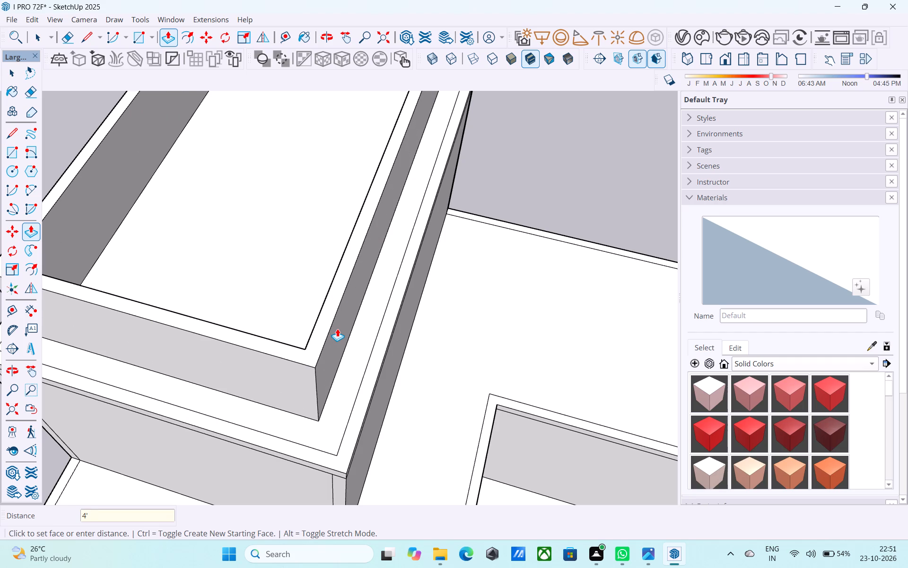
{"action": "type", "text": "3'"}
{"action": "key", "text": "Return"}
Draw a 10' 6" by 18' 3" rectangle between opposite inner top corners of the raised ring to cover its opening.
{"action": "scroll", "coordinate": [338, 330], "scroll_direction": "down", "scroll_amount": 5}
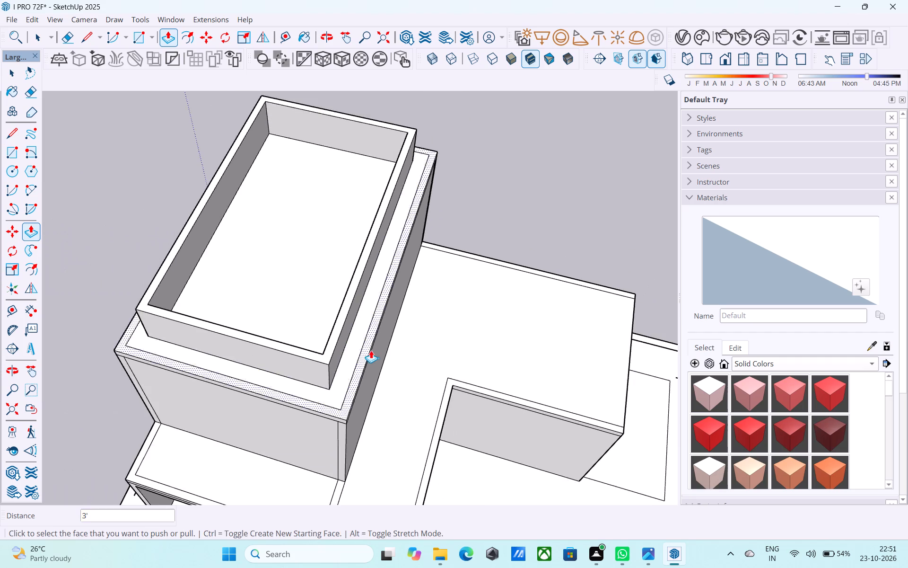
{"action": "scroll", "coordinate": [371, 350], "scroll_direction": "down", "scroll_amount": 6}
{"action": "middle_click_drag", "start_coordinate": [373, 351], "coordinate": [399, 97]}
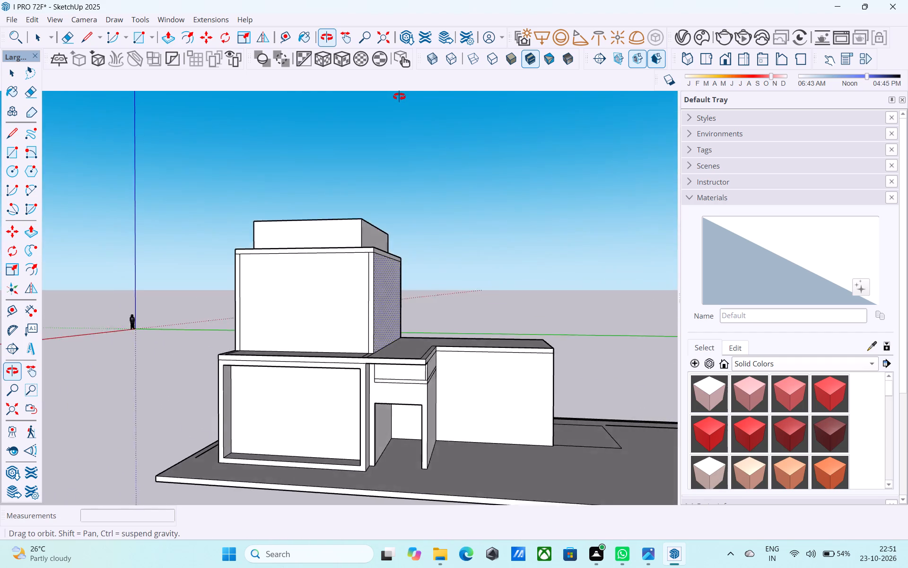
{"action": "middle_click_drag", "start_coordinate": [399, 97], "coordinate": [497, 202]}
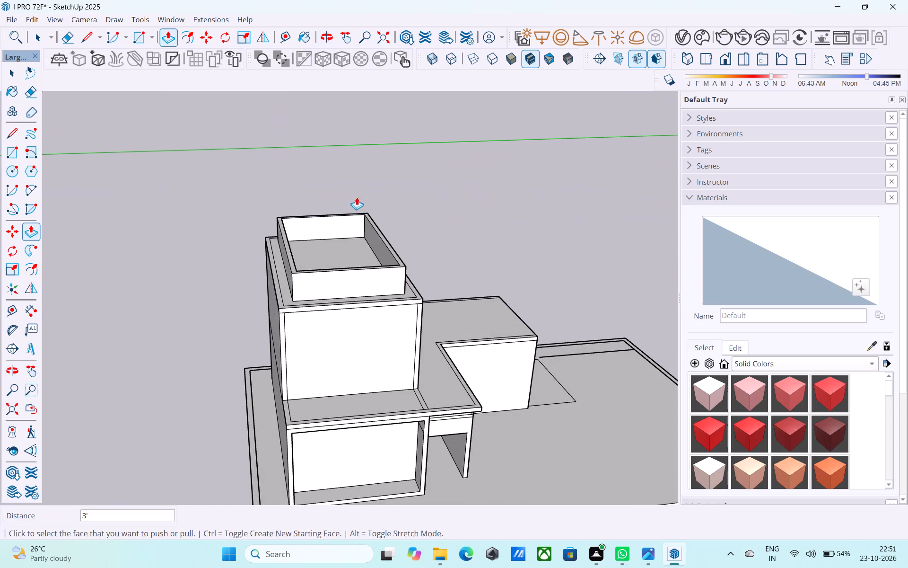
{"action": "middle_click_drag", "start_coordinate": [355, 197], "coordinate": [147, 199]}
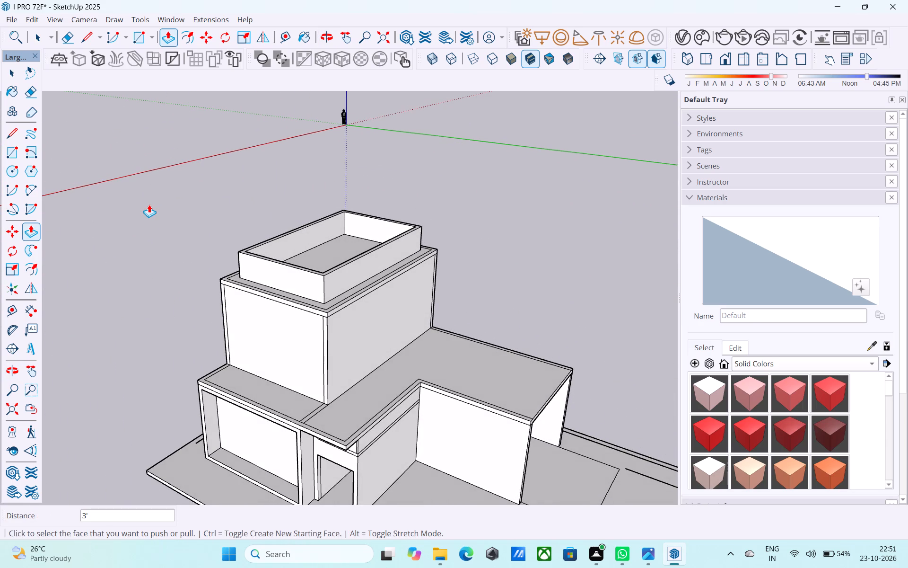
{"action": "middle_click_drag", "start_coordinate": [149, 204], "coordinate": [282, 206]}
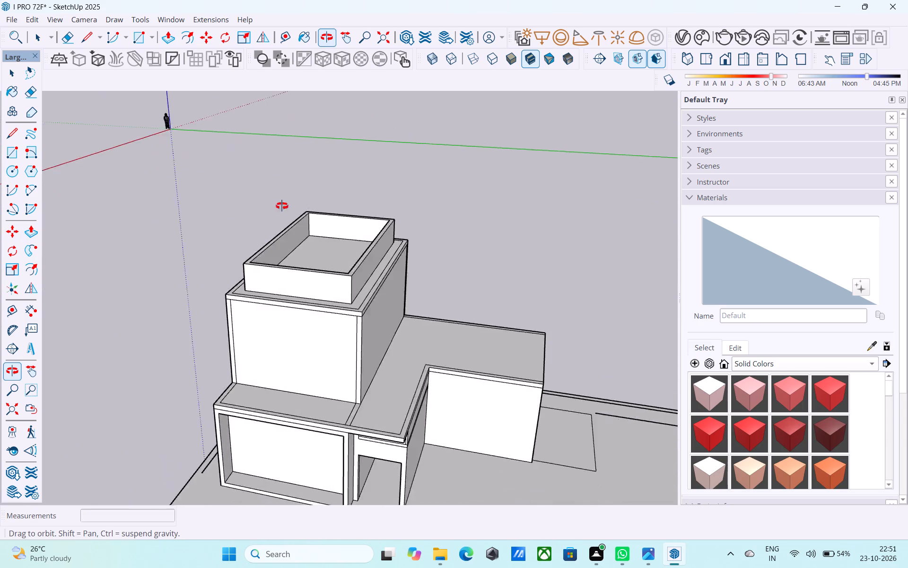
{"action": "middle_click_drag", "start_coordinate": [282, 206], "coordinate": [382, 208]}
{"action": "scroll", "coordinate": [262, 219], "scroll_direction": "up", "scroll_amount": 6}
{"action": "middle_click_drag", "start_coordinate": [266, 231], "coordinate": [237, 232]}
{"action": "key", "text": "r"}
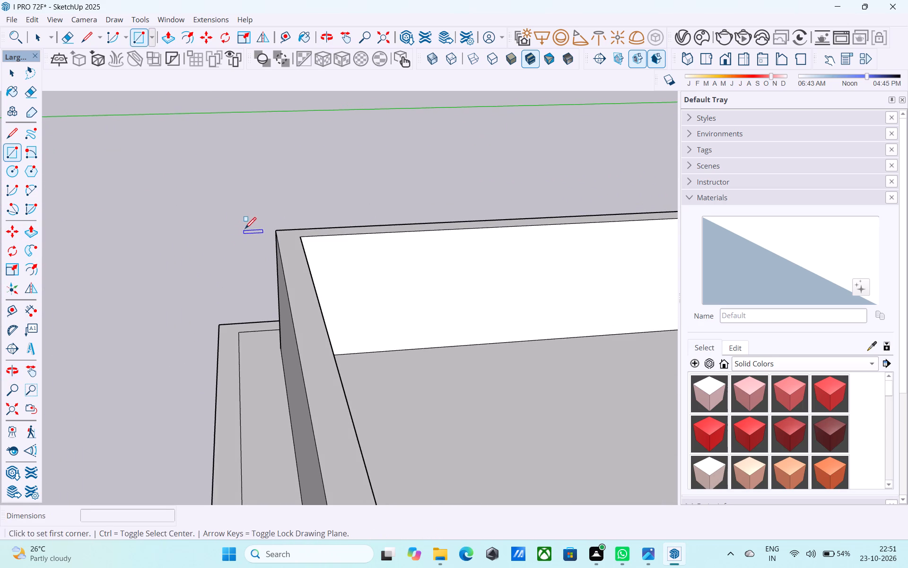
{"action": "scroll", "coordinate": [249, 231], "scroll_direction": "down", "scroll_amount": 6}
{"action": "middle_click_drag", "start_coordinate": [273, 255], "coordinate": [243, 246], "text": "shift"}
{"action": "scroll", "coordinate": [242, 240], "scroll_direction": "up", "scroll_amount": 8}
{"action": "left_click", "coordinate": [217, 209]}
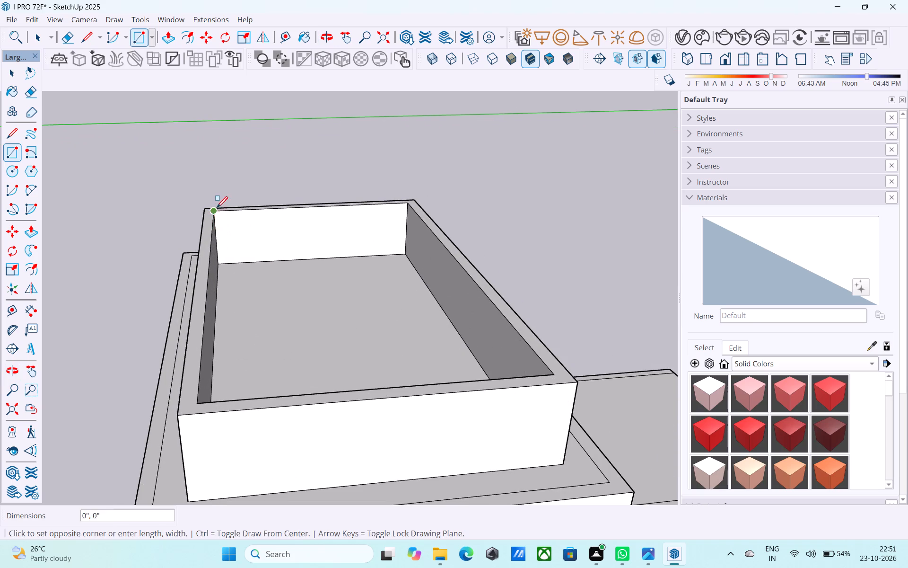
{"action": "left_click", "coordinate": [550, 376]}
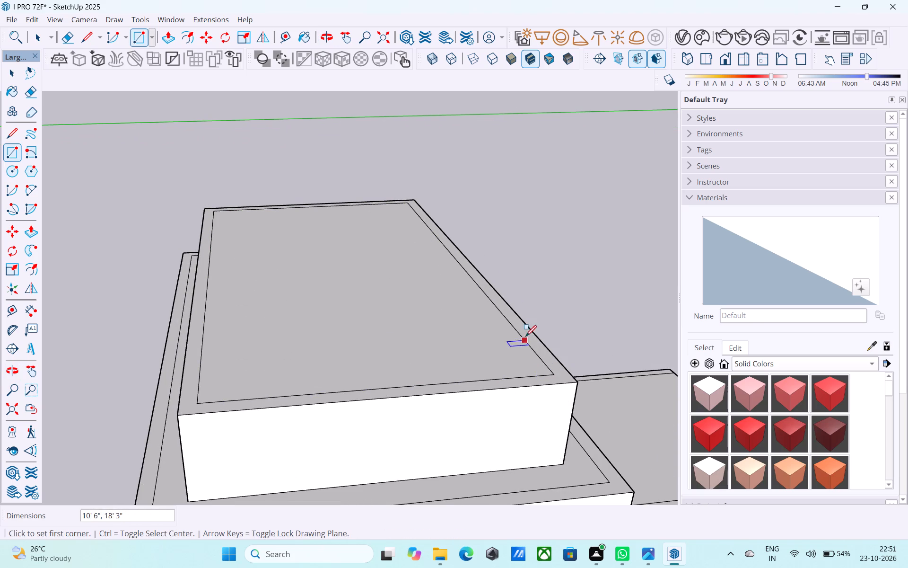
Reverse the new cover face over the raised ring's opening.
{"action": "middle_click_drag", "start_coordinate": [500, 319], "coordinate": [457, 315], "text": "shift"}
{"action": "key", "text": "space"}
{"action": "left_click", "coordinate": [424, 316]}
{"action": "right_click", "coordinate": [424, 316]}
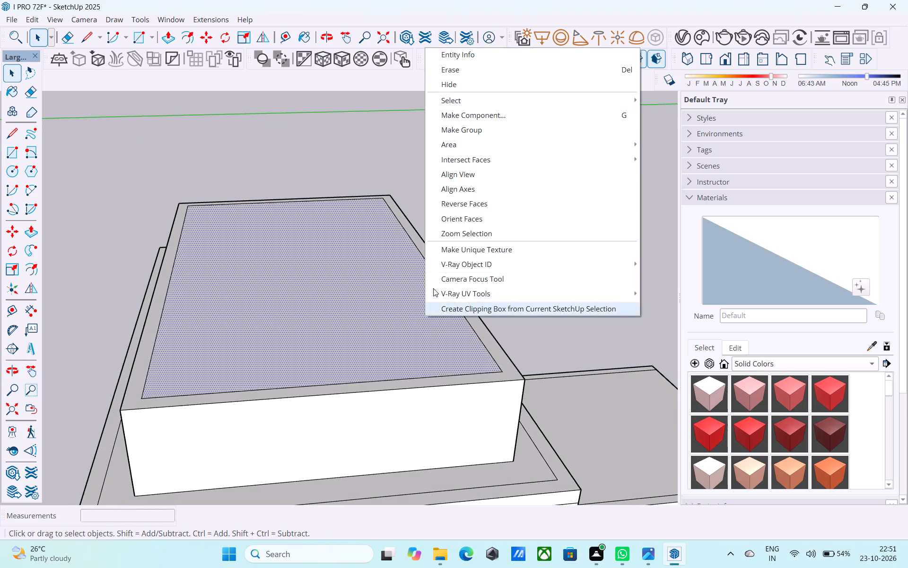
{"action": "left_click", "coordinate": [457, 203]}
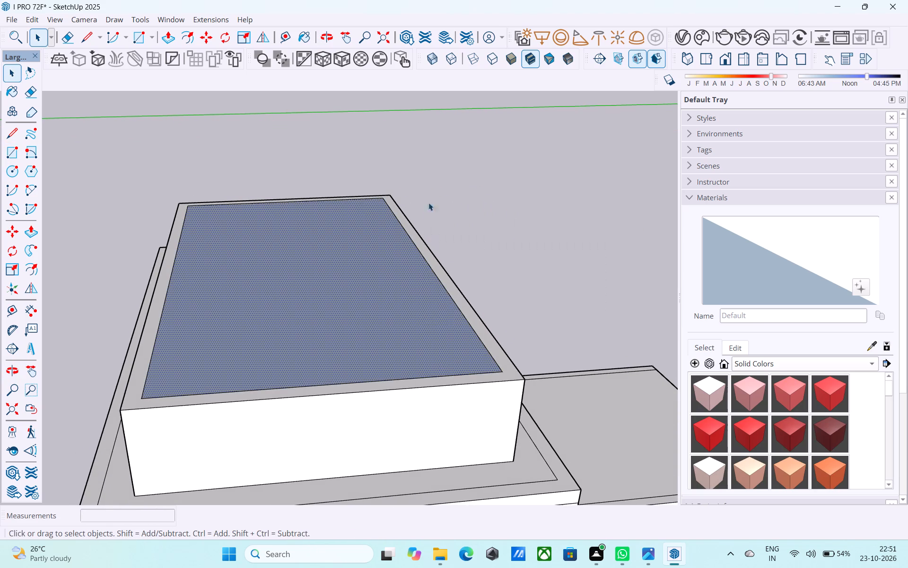
Draw 6" vertical lines up from two diagonally opposite inner corners of the raised ring.
{"action": "key", "text": "l"}
{"action": "scroll", "coordinate": [181, 208], "scroll_direction": "up", "scroll_amount": 3}
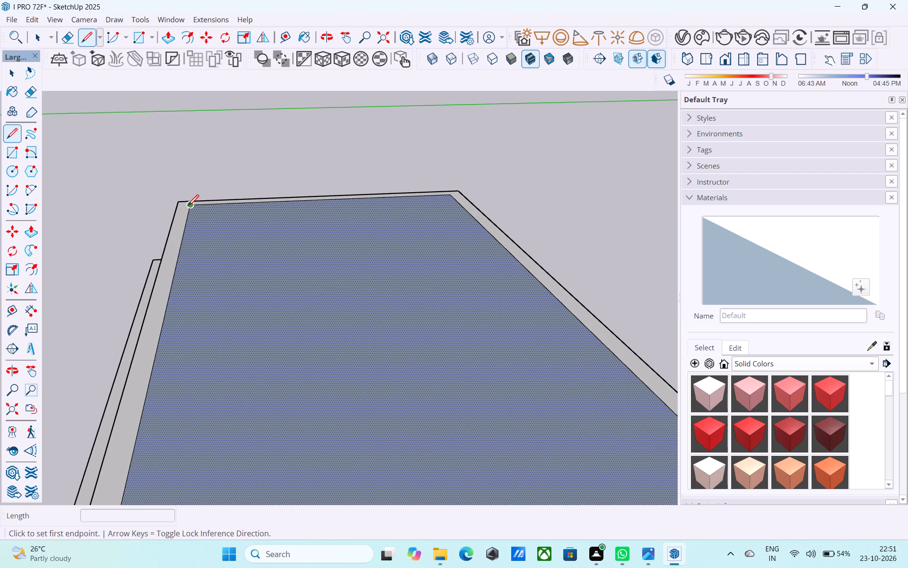
{"action": "left_click", "coordinate": [188, 207]}
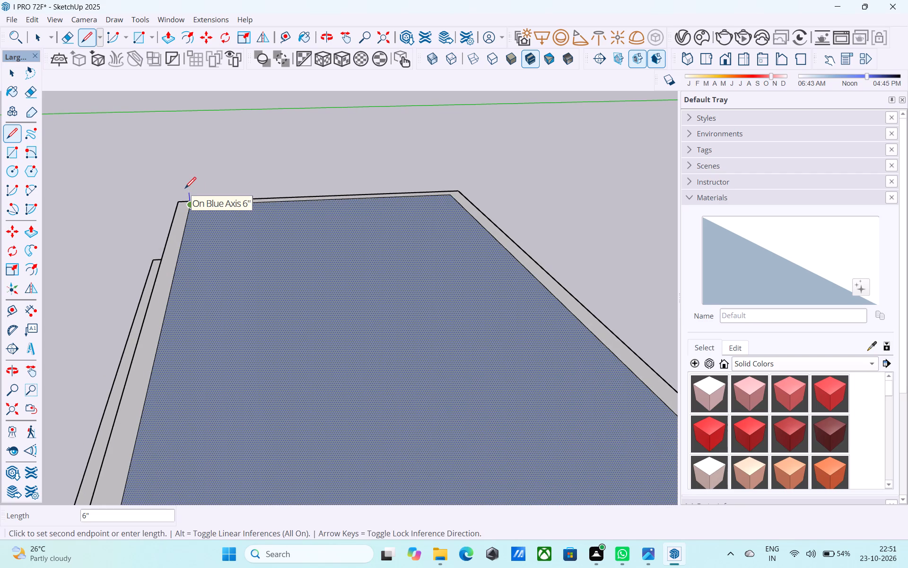
{"action": "type", "text": "6\""}
{"action": "key", "text": "Return"}
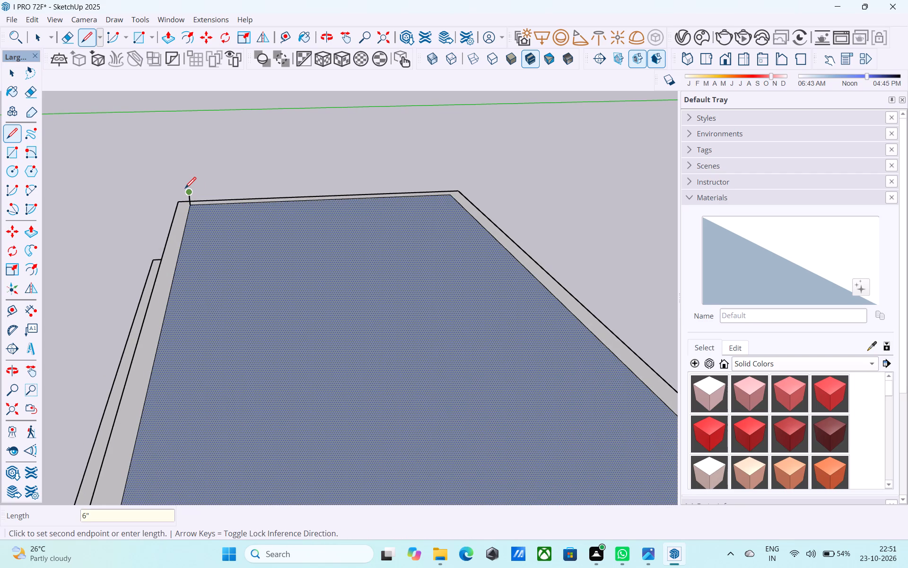
{"action": "key", "text": "l"}
{"action": "scroll", "coordinate": [200, 196], "scroll_direction": "down", "scroll_amount": 6}
{"action": "scroll", "coordinate": [311, 252], "scroll_direction": "up", "scroll_amount": 4}
{"action": "scroll", "coordinate": [215, 205], "scroll_direction": "up", "scroll_amount": 4}
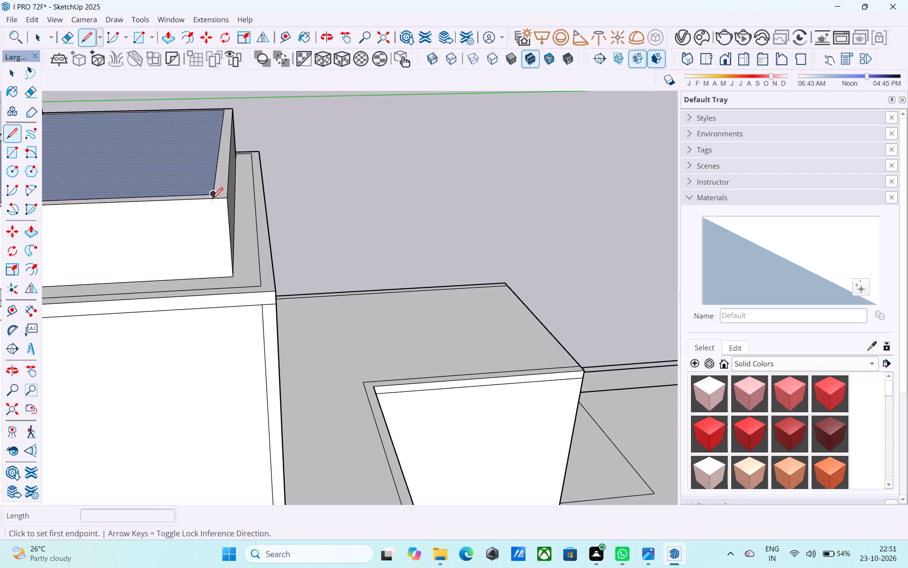
{"action": "left_click", "coordinate": [208, 195]}
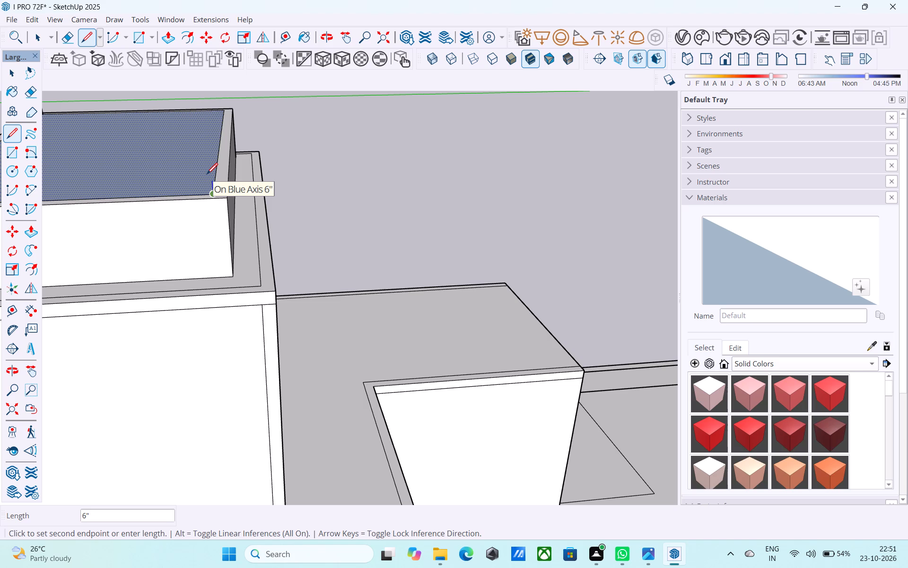
{"action": "type", "text": "6\""}
{"action": "key", "text": "Return"}
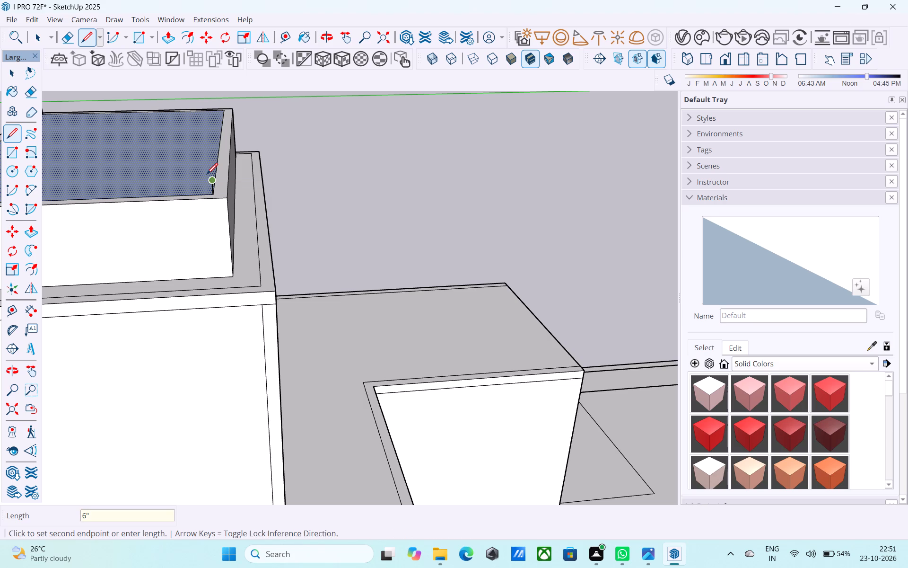
Draw a rectangle between the tops of the two 6" vertical lines to form the covering slab's top face.
{"action": "middle_click_drag", "start_coordinate": [207, 175], "coordinate": [316, 217], "text": "shift"}
{"action": "key", "text": "r"}
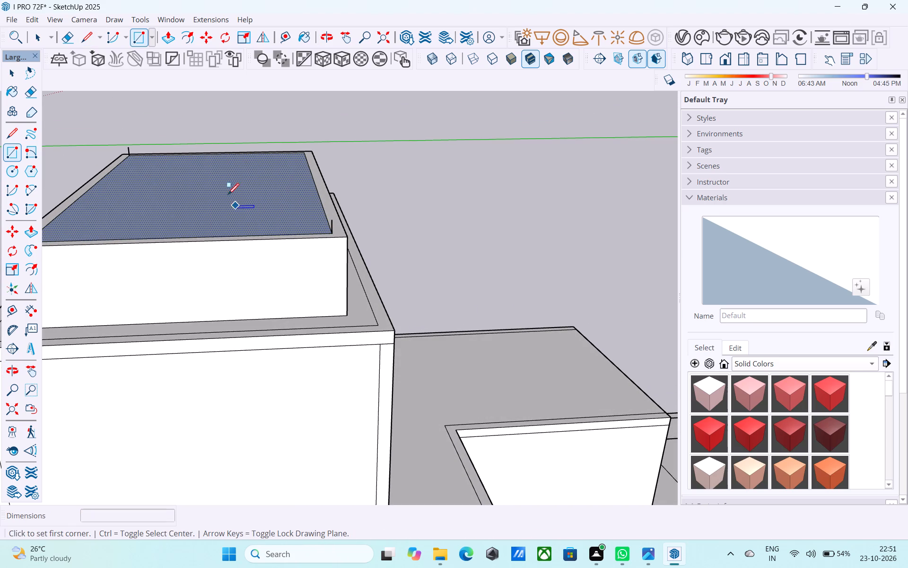
{"action": "left_click", "coordinate": [128, 146]}
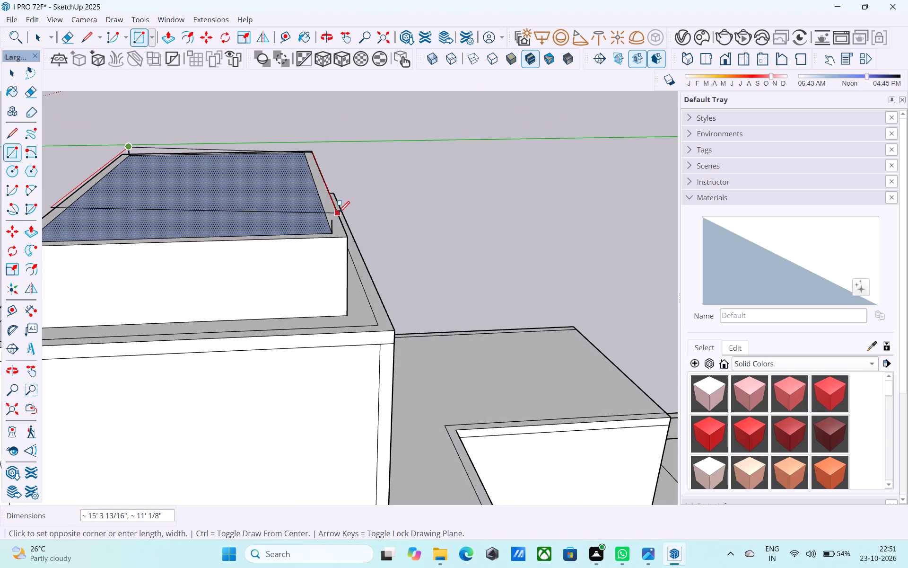
{"action": "left_click", "coordinate": [334, 219]}
Draw a 6" vertical edge at a third corner, joining the ring's cover face to the raised rectangle.
{"action": "scroll", "coordinate": [506, 177], "scroll_direction": "down", "scroll_amount": 5}
{"action": "middle_click", "coordinate": [375, 194]}
{"action": "scroll", "coordinate": [375, 194], "scroll_direction": "up", "scroll_amount": 5}
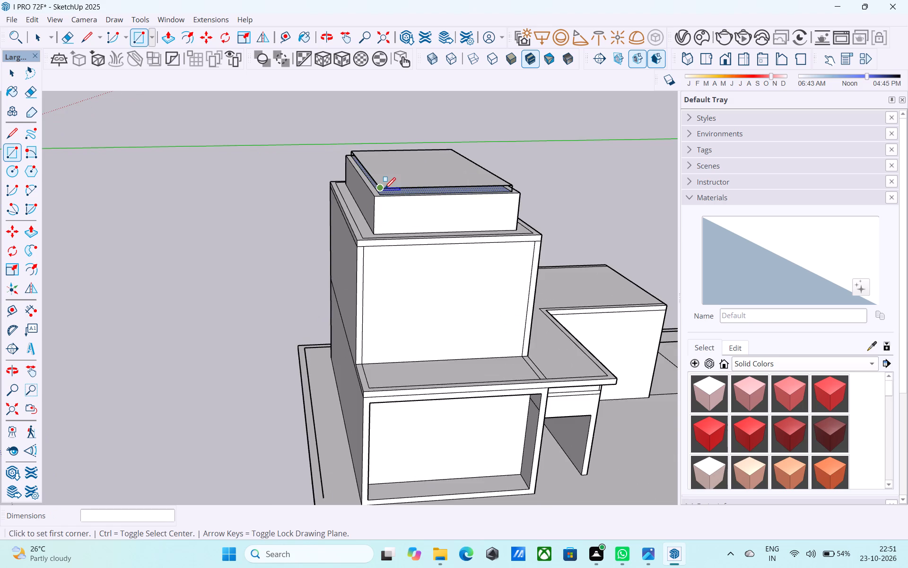
{"action": "scroll", "coordinate": [384, 190], "scroll_direction": "up", "scroll_amount": 4}
{"action": "key", "text": "l"}
{"action": "scroll", "coordinate": [384, 193], "scroll_direction": "up", "scroll_amount": 7}
{"action": "left_click", "coordinate": [374, 202]}
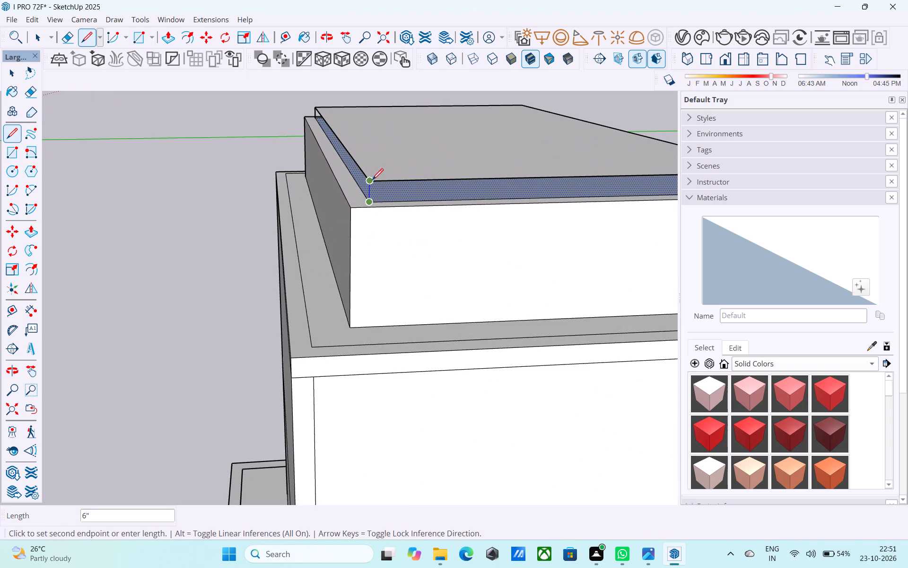
{"action": "left_click", "coordinate": [372, 181]}
{"action": "key", "text": "space"}
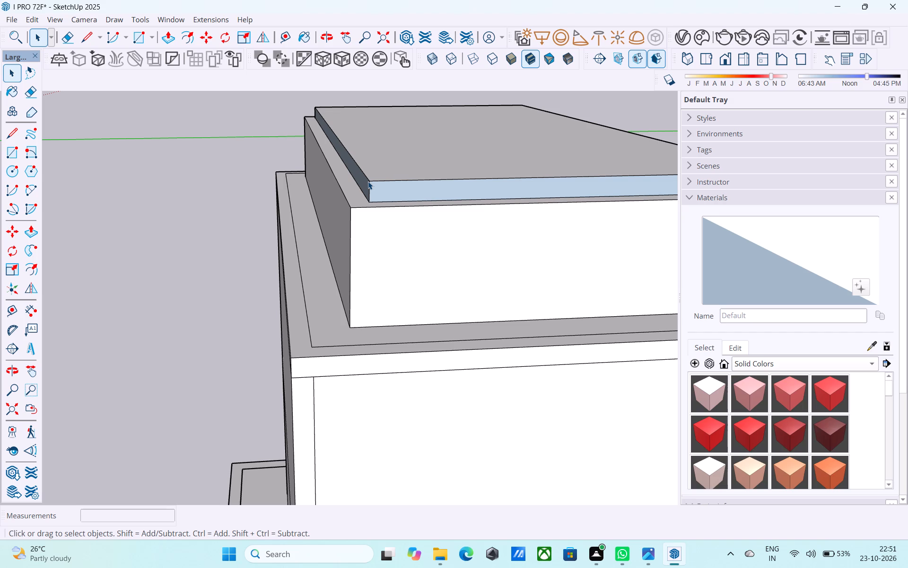
Draw the 6" vertical edge at the last open corner to close the covering slab's remaining sides.
{"action": "scroll", "coordinate": [368, 181], "scroll_direction": "down", "scroll_amount": 10}
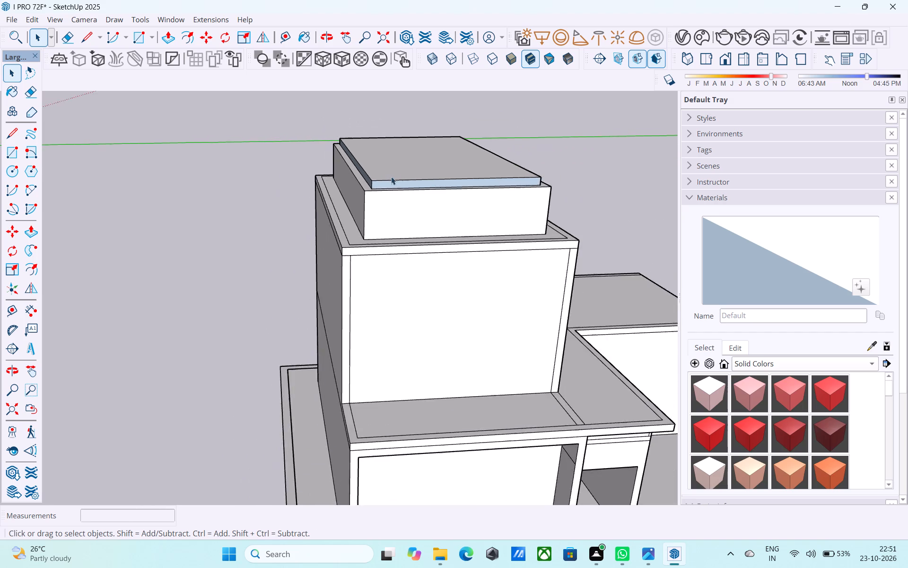
{"action": "middle_click_drag", "start_coordinate": [391, 177], "coordinate": [98, 158]}
{"action": "middle_click_drag", "start_coordinate": [497, 186], "coordinate": [305, 253]}
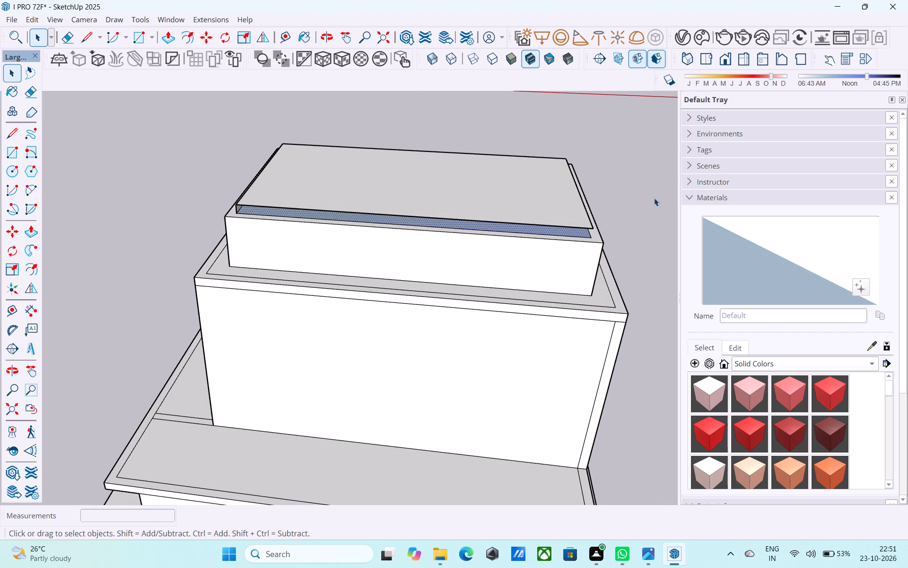
{"action": "key", "text": "l"}
{"action": "scroll", "coordinate": [619, 225], "scroll_direction": "up", "scroll_amount": 6}
{"action": "scroll", "coordinate": [585, 241], "scroll_direction": "down", "scroll_amount": 5}
{"action": "middle_click_drag", "start_coordinate": [548, 266], "coordinate": [554, 279]}
{"action": "scroll", "coordinate": [551, 282], "scroll_direction": "up", "scroll_amount": 4}
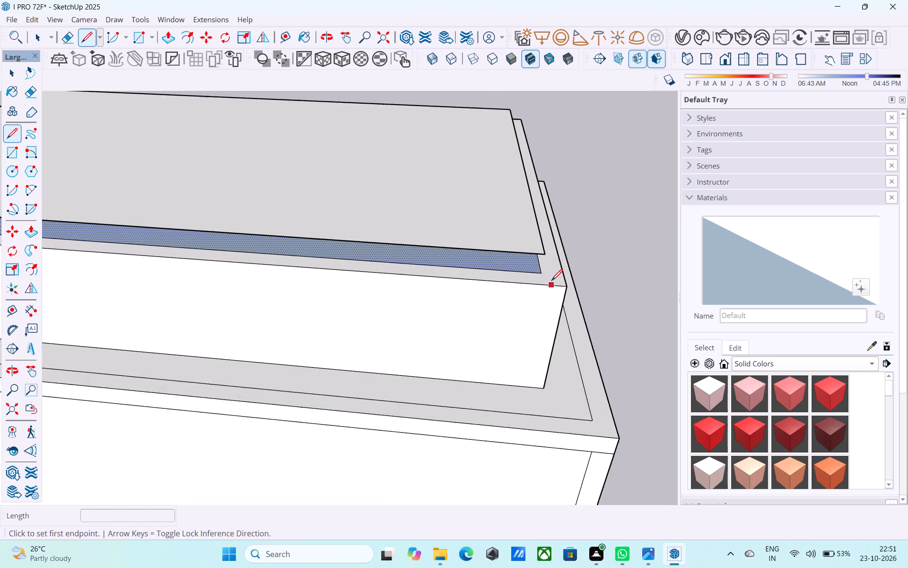
{"action": "left_click", "coordinate": [537, 271]}
{"action": "left_click", "coordinate": [543, 253]}
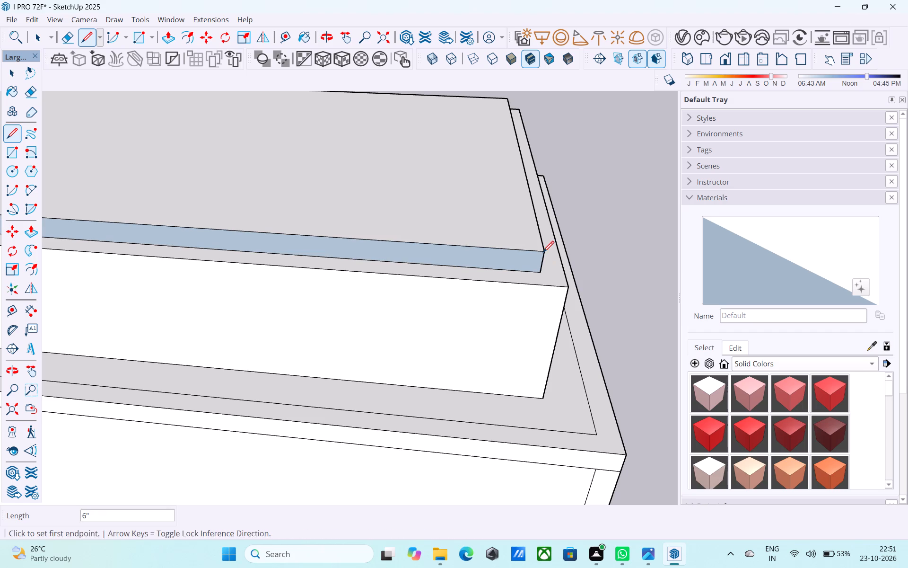
Reverse two adjacent side faces of the 6" covering slab.
{"action": "key", "text": "space"}
{"action": "left_click", "coordinate": [535, 254]}
{"action": "right_click", "coordinate": [535, 254]}
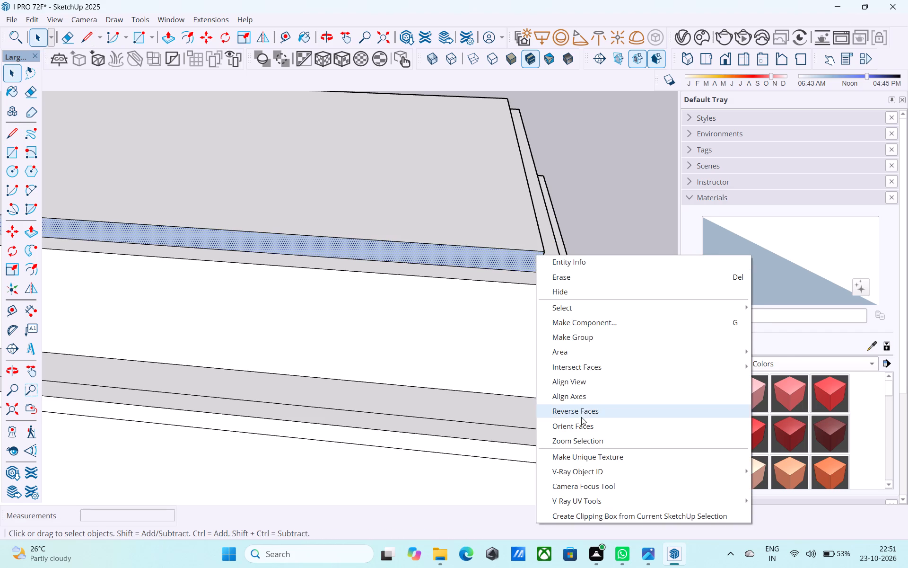
{"action": "left_click", "coordinate": [581, 417]}
{"action": "scroll", "coordinate": [581, 300], "scroll_direction": "up", "scroll_amount": 1}
{"action": "middle_click_drag", "start_coordinate": [581, 300], "coordinate": [443, 290]}
{"action": "left_click", "coordinate": [348, 240]}
{"action": "right_click", "coordinate": [348, 240]}
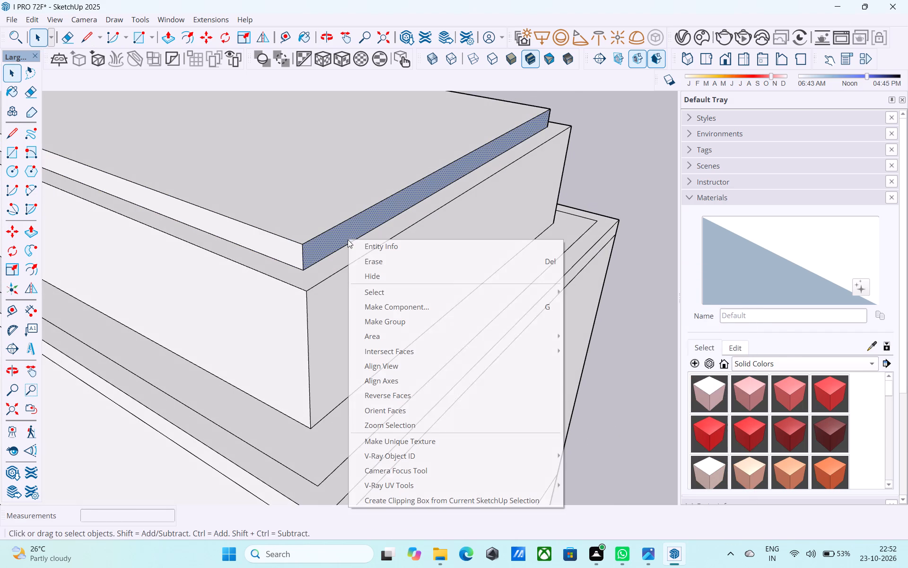
{"action": "left_click", "coordinate": [369, 396]}
Reverse the other two side faces of the covering slab.
{"action": "scroll", "coordinate": [395, 353], "scroll_direction": "down", "scroll_amount": 1}
{"action": "middle_click_drag", "start_coordinate": [398, 352], "coordinate": [598, 314]}
{"action": "scroll", "coordinate": [606, 294], "scroll_direction": "down", "scroll_amount": 6}
{"action": "middle_click_drag", "start_coordinate": [459, 308], "coordinate": [485, 308]}
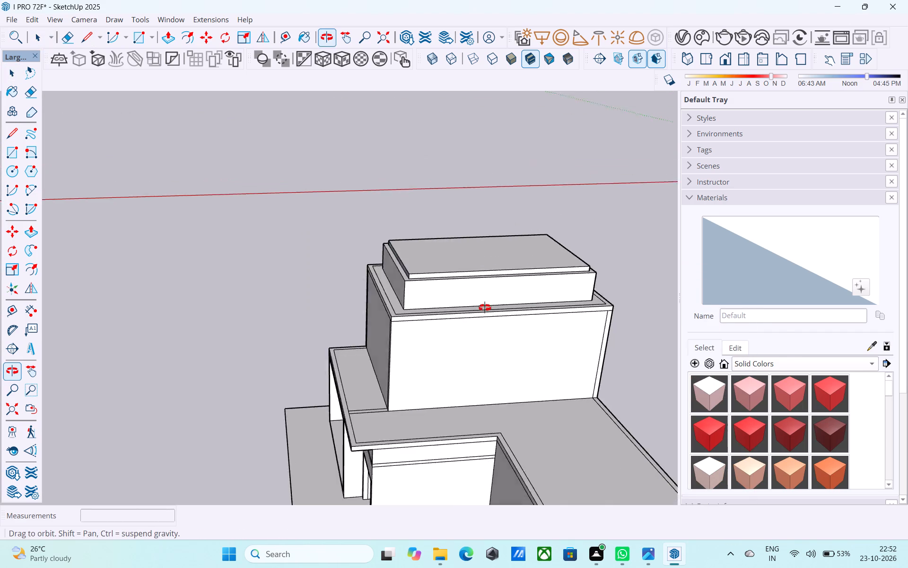
{"action": "middle_click_drag", "start_coordinate": [485, 308], "coordinate": [773, 312]}
{"action": "middle_click_drag", "start_coordinate": [383, 285], "coordinate": [522, 286]}
{"action": "scroll", "coordinate": [406, 238], "scroll_direction": "up", "scroll_amount": 9}
{"action": "middle_click_drag", "start_coordinate": [294, 246], "coordinate": [352, 265]}
{"action": "scroll", "coordinate": [349, 266], "scroll_direction": "up", "scroll_amount": 2}
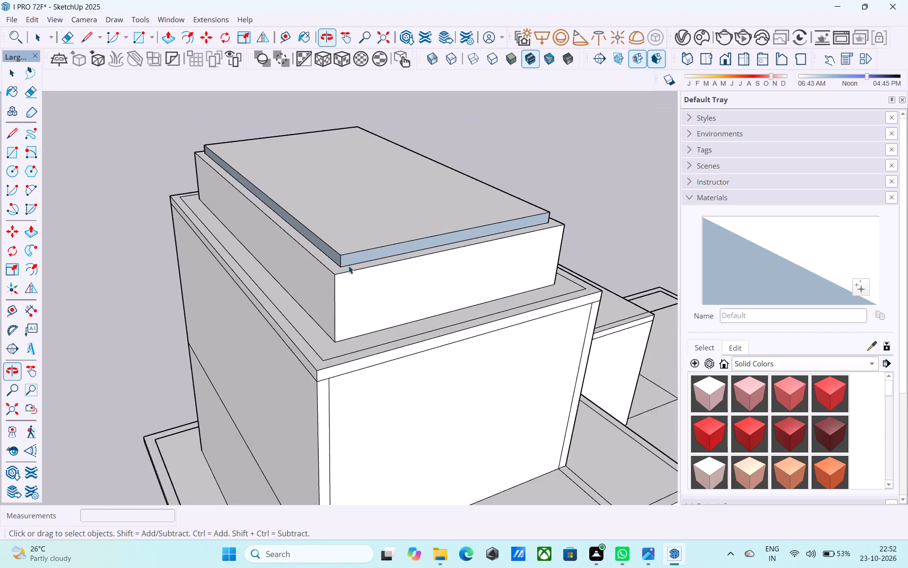
{"action": "middle_click", "coordinate": [349, 266]}
{"action": "scroll", "coordinate": [349, 266], "scroll_direction": "up", "scroll_amount": 12}
{"action": "left_click", "coordinate": [344, 256]}
{"action": "right_click", "coordinate": [344, 256]}
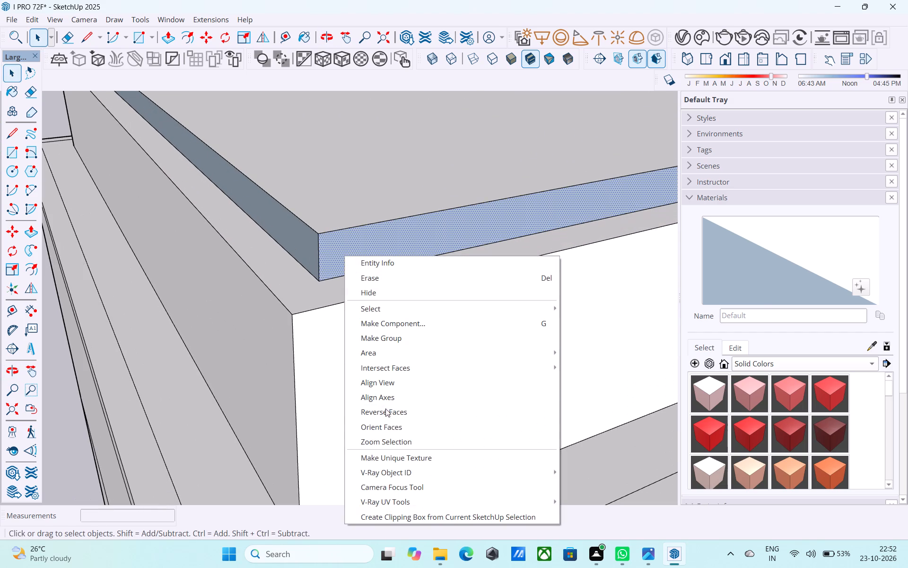
{"action": "left_click_drag", "start_coordinate": [391, 426], "coordinate": [399, 409]}
{"action": "left_click", "coordinate": [307, 236]}
{"action": "right_click", "coordinate": [307, 236]}
{"action": "left_click", "coordinate": [374, 388]}
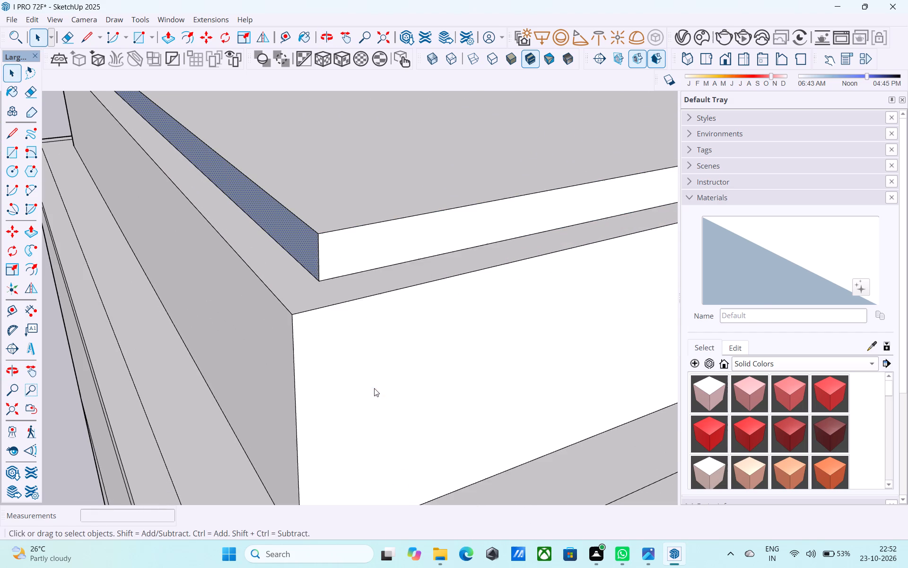
Push/pull two adjacent sides of the covering slab outward until flush with the raised ring's outer walls.
{"action": "scroll", "coordinate": [304, 315], "scroll_direction": "down", "scroll_amount": 3}
{"action": "left_click", "coordinate": [296, 246]}
{"action": "key", "text": "p"}
{"action": "left_click", "coordinate": [296, 246]}
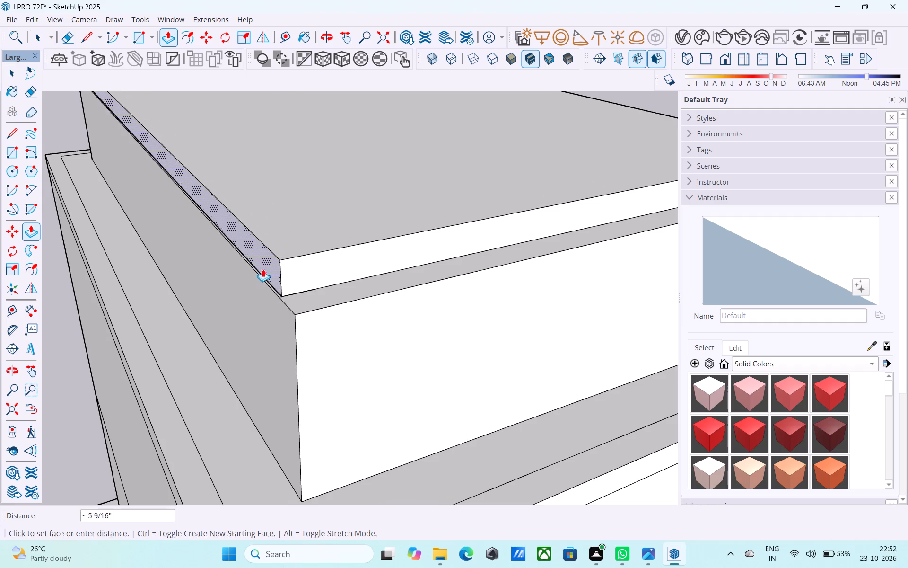
{"action": "left_click", "coordinate": [259, 274]}
{"action": "left_click", "coordinate": [259, 275]}
{"action": "left_click", "coordinate": [292, 328]}
{"action": "key", "text": "space"}
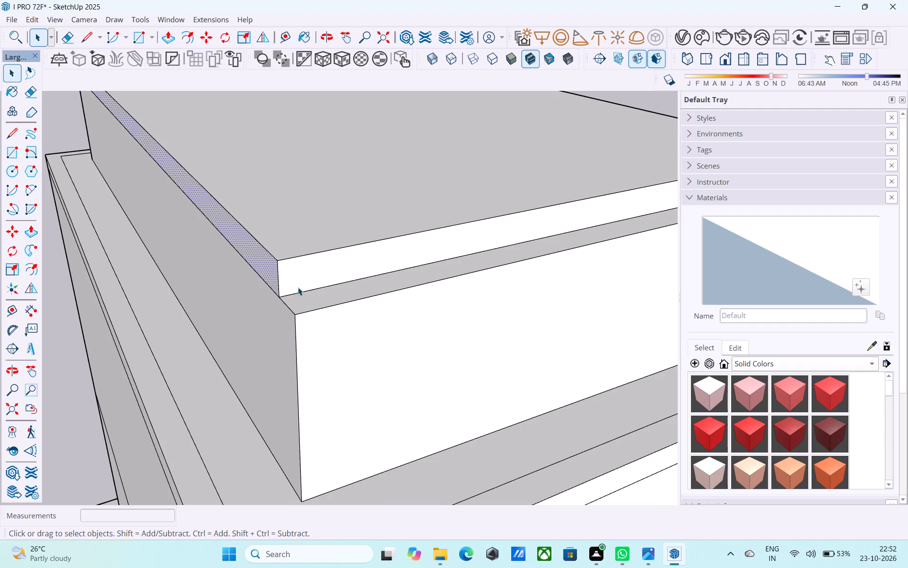
{"action": "left_click", "coordinate": [298, 287]}
{"action": "key", "text": "p"}
{"action": "left_click", "coordinate": [298, 287]}
{"action": "left_click", "coordinate": [314, 322]}
{"action": "key", "text": "space"}
Push/pull the other two slab sides outward 6" until flush with the raised ring's outer walls.
{"action": "scroll", "coordinate": [292, 302], "scroll_direction": "down", "scroll_amount": 4}
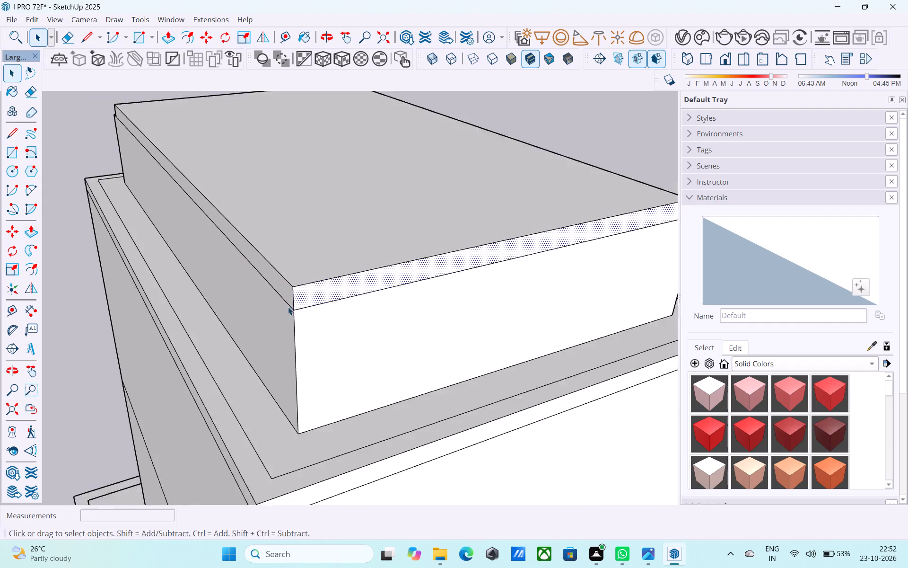
{"action": "scroll", "coordinate": [288, 307], "scroll_direction": "down", "scroll_amount": 7}
{"action": "middle_click_drag", "start_coordinate": [406, 276], "coordinate": [183, 280]}
{"action": "middle_click_drag", "start_coordinate": [447, 233], "coordinate": [90, 246]}
{"action": "middle_click_drag", "start_coordinate": [444, 211], "coordinate": [306, 231]}
{"action": "scroll", "coordinate": [462, 251], "scroll_direction": "up", "scroll_amount": 6}
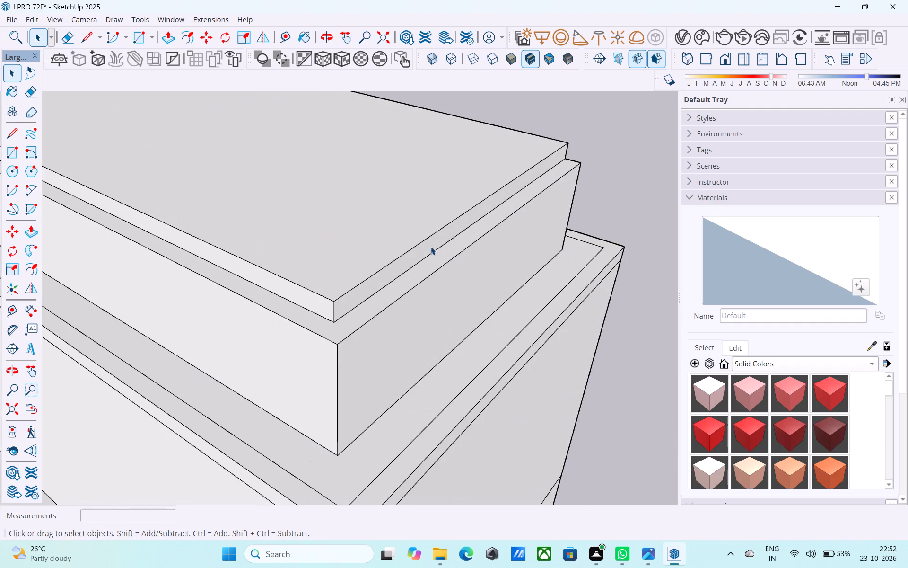
{"action": "middle_click_drag", "start_coordinate": [428, 247], "coordinate": [418, 223]}
{"action": "scroll", "coordinate": [404, 251], "scroll_direction": "up", "scroll_amount": 3}
{"action": "left_click", "coordinate": [338, 258]}
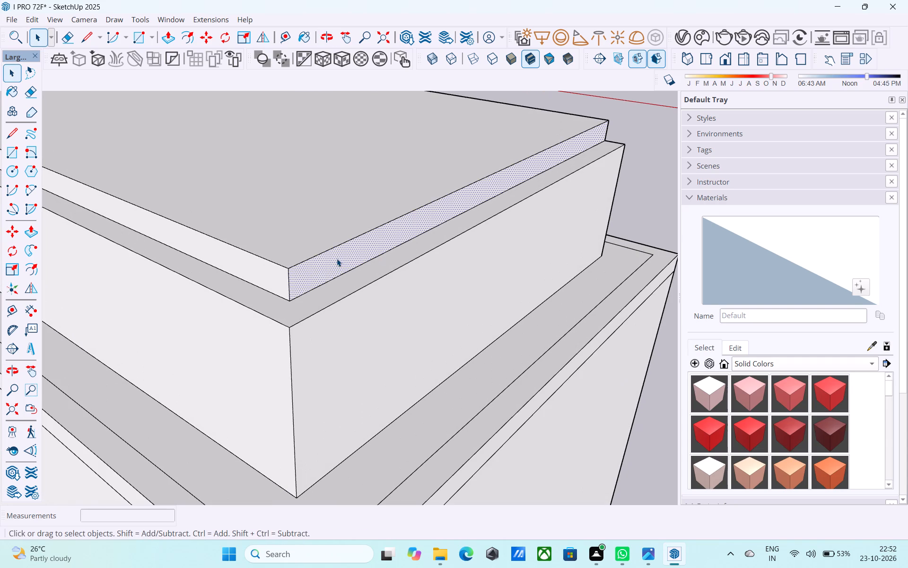
{"action": "key", "text": "p"}
{"action": "left_click", "coordinate": [333, 256]}
{"action": "left_click", "coordinate": [333, 318]}
{"action": "key", "text": "space"}
{"action": "key", "text": "space"}
{"action": "left_click", "coordinate": [313, 302]}
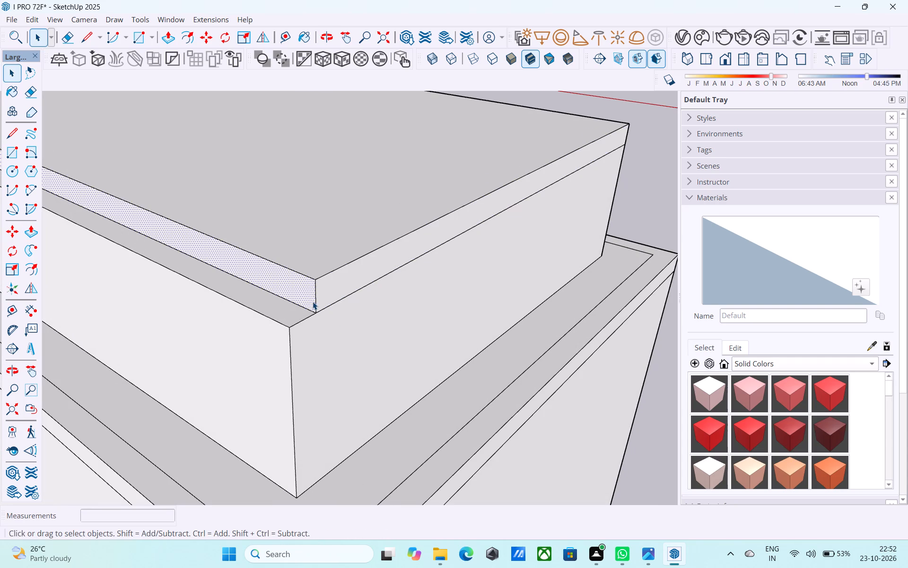
{"action": "key", "text": "p"}
{"action": "left_click", "coordinate": [303, 295]}
{"action": "left_click", "coordinate": [281, 324]}
{"action": "scroll", "coordinate": [308, 311], "scroll_direction": "down", "scroll_amount": 7}
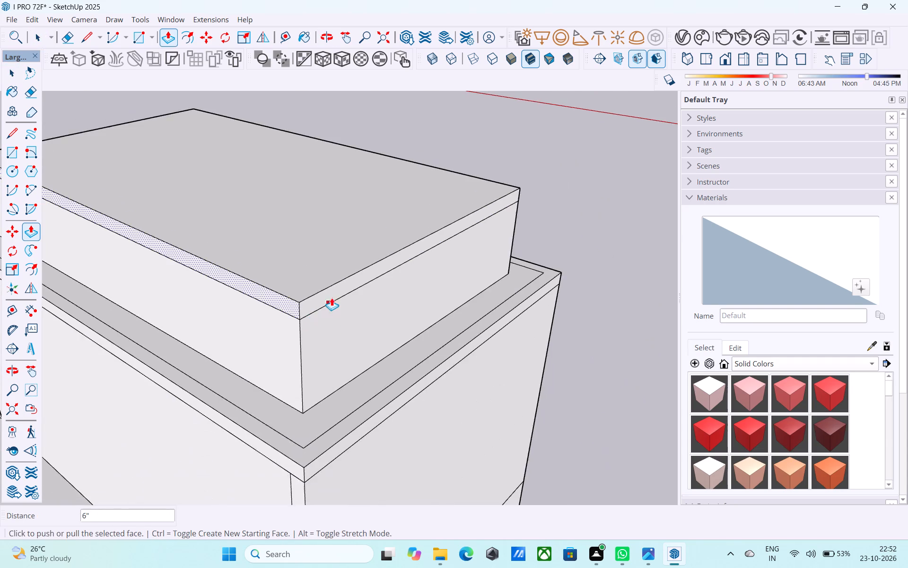
{"action": "scroll", "coordinate": [332, 298], "scroll_direction": "down", "scroll_amount": 5}
{"action": "key", "text": "space"}
Push/pull two adjacent sides of the covering slab outward 1' to overhang the raised ring.
{"action": "middle_click_drag", "start_coordinate": [336, 302], "coordinate": [360, 293]}
{"action": "scroll", "coordinate": [350, 294], "scroll_direction": "up", "scroll_amount": 6}
{"action": "left_click", "coordinate": [348, 290]}
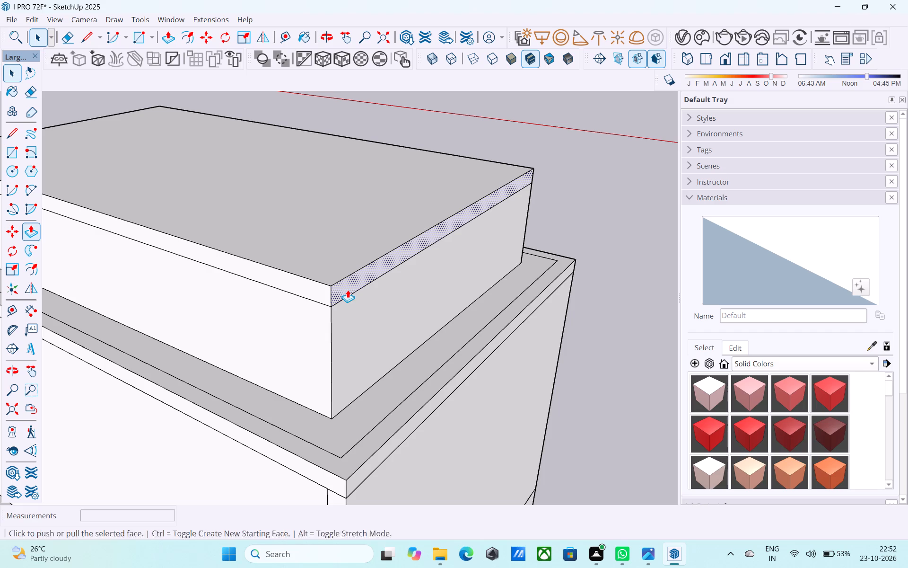
{"action": "key", "text": "p"}
{"action": "left_click", "coordinate": [348, 290]}
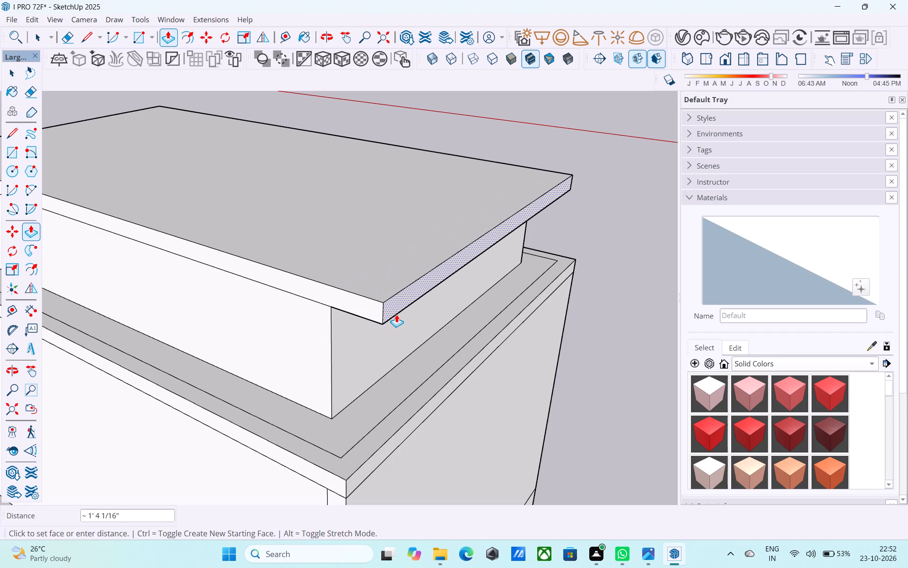
{"action": "type", "text": "1'"}
{"action": "key", "text": "Return"}
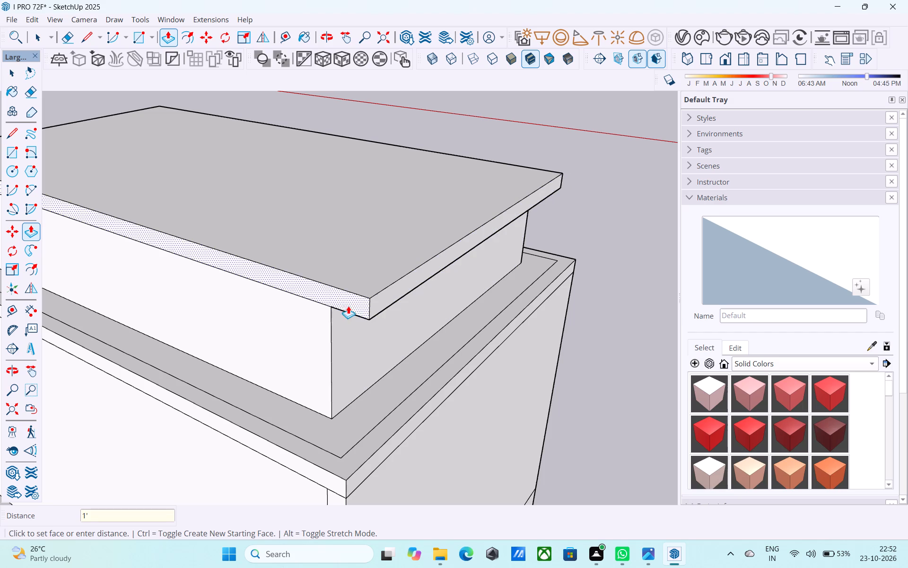
{"action": "double_click", "coordinate": [335, 298]}
Repeat the 1' outward push/pull on the covering slab's remaining two sides to extend the overhang all round.
{"action": "scroll", "coordinate": [346, 298], "scroll_direction": "down", "scroll_amount": 6}
{"action": "middle_click_drag", "start_coordinate": [468, 268], "coordinate": [181, 254]}
{"action": "middle_click_drag", "start_coordinate": [330, 238], "coordinate": [161, 238]}
{"action": "scroll", "coordinate": [192, 234], "scroll_direction": "up", "scroll_amount": 3}
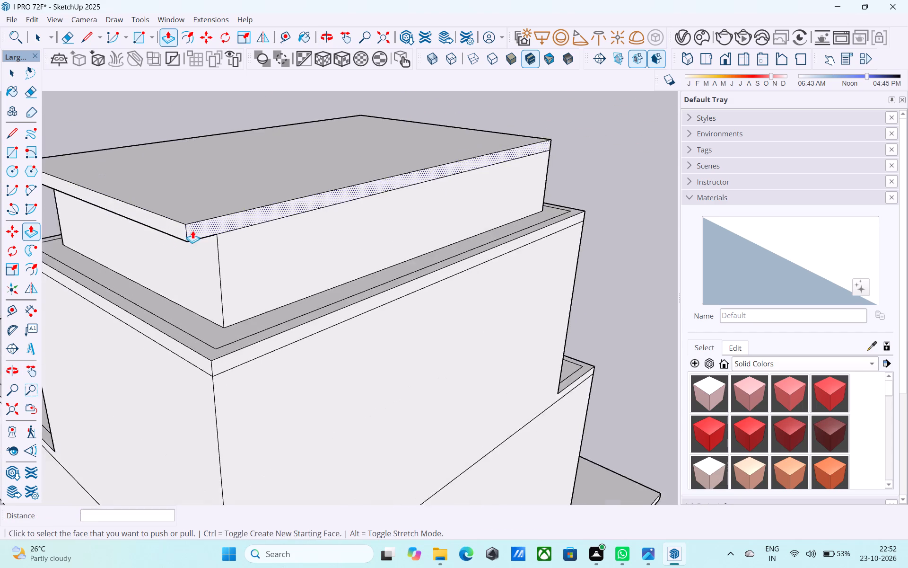
{"action": "scroll", "coordinate": [192, 231], "scroll_direction": "up", "scroll_amount": 6}
{"action": "double_click", "coordinate": [197, 231]}
{"action": "scroll", "coordinate": [197, 231], "scroll_direction": "down", "scroll_amount": 3}
{"action": "middle_click_drag", "start_coordinate": [197, 231], "coordinate": [450, 204]}
{"action": "scroll", "coordinate": [447, 208], "scroll_direction": "down", "scroll_amount": 4}
{"action": "middle_click_drag", "start_coordinate": [272, 245], "coordinate": [580, 236]}
{"action": "middle_click_drag", "start_coordinate": [401, 249], "coordinate": [710, 226]}
{"action": "double_click", "coordinate": [313, 159]}
Examine the overhanging roof slab and the house massing from several sides.
{"action": "scroll", "coordinate": [352, 195], "scroll_direction": "down", "scroll_amount": 6}
{"action": "middle_click_drag", "start_coordinate": [356, 219], "coordinate": [227, 221]}
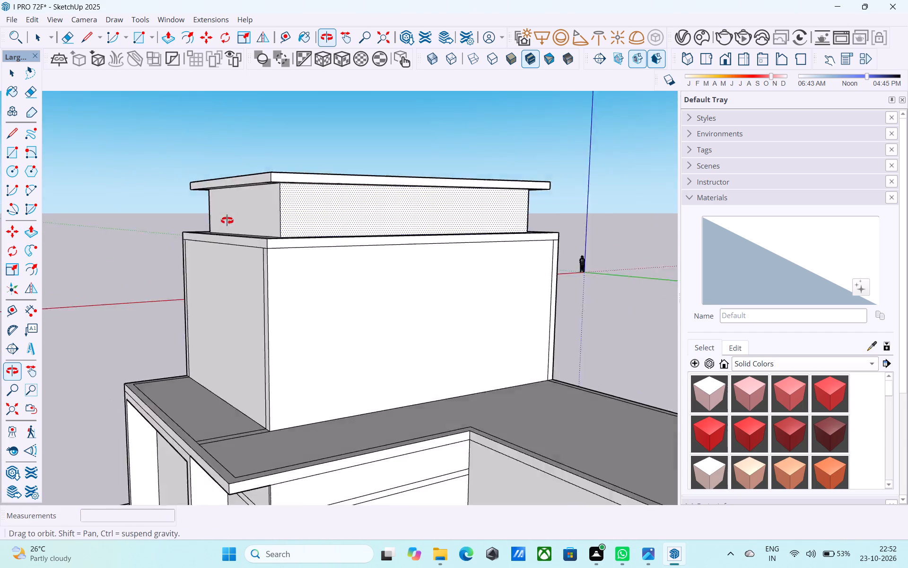
{"action": "middle_click_drag", "start_coordinate": [227, 221], "coordinate": [226, 222]}
{"action": "scroll", "coordinate": [236, 214], "scroll_direction": "down", "scroll_amount": 5}
{"action": "middle_click_drag", "start_coordinate": [237, 225], "coordinate": [488, 238]}
{"action": "middle_click_drag", "start_coordinate": [437, 243], "coordinate": [456, 233]}
{"action": "middle_click_drag", "start_coordinate": [410, 254], "coordinate": [413, 247]}
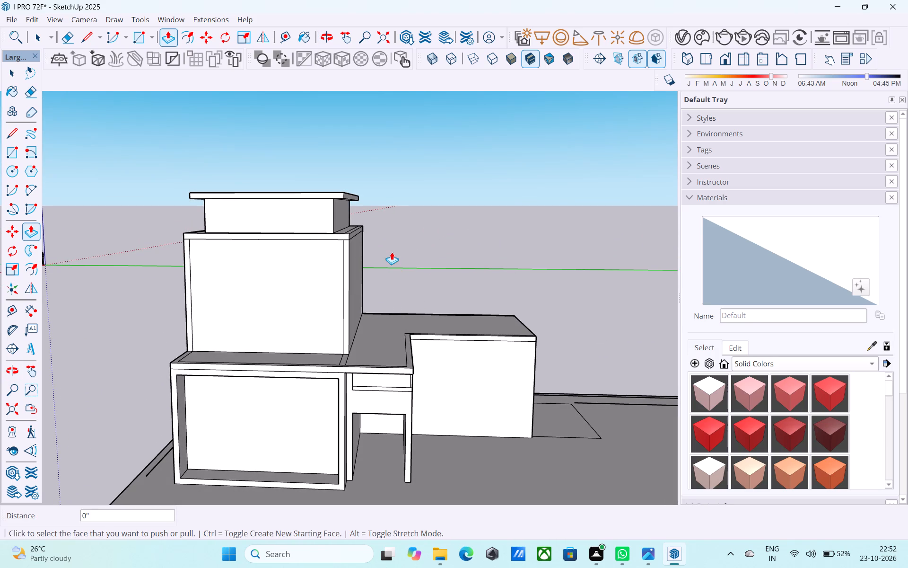
{"action": "key", "text": "space"}
{"action": "middle_click_drag", "start_coordinate": [392, 252], "coordinate": [135, 313]}
{"action": "middle_click_drag", "start_coordinate": [371, 275], "coordinate": [222, 282]}
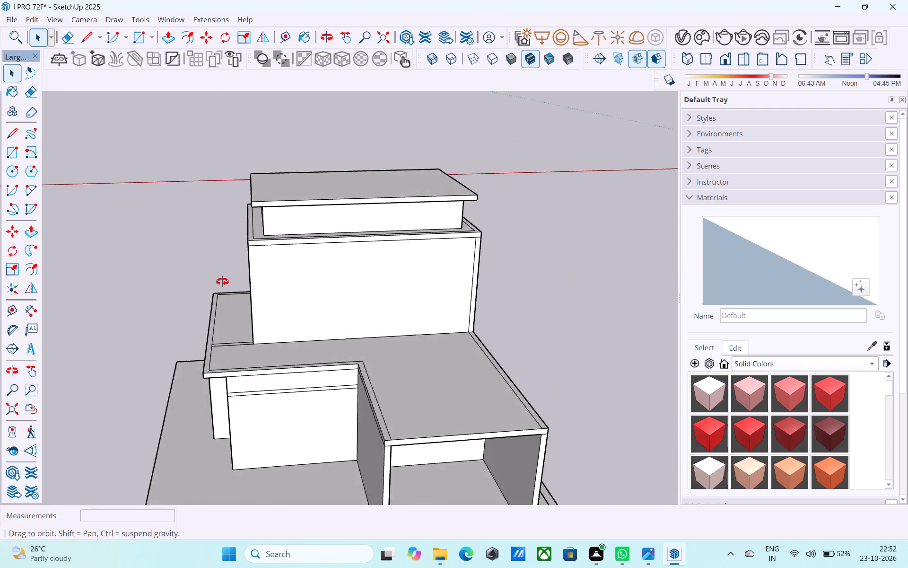
Erase the short horizontal edge between the roof band and the vertical wall-end strip at the upper floor's corner.
{"action": "middle_click_drag", "start_coordinate": [222, 282], "coordinate": [180, 284]}
{"action": "scroll", "coordinate": [500, 270], "scroll_direction": "up", "scroll_amount": 5}
{"action": "middle_click_drag", "start_coordinate": [484, 268], "coordinate": [458, 257]}
{"action": "scroll", "coordinate": [462, 240], "scroll_direction": "down", "scroll_amount": 4}
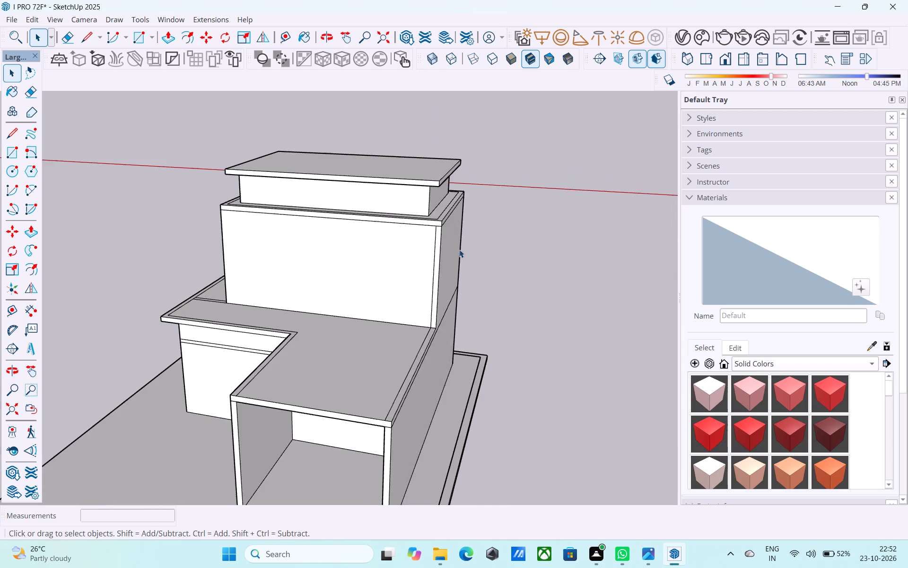
{"action": "scroll", "coordinate": [459, 249], "scroll_direction": "down", "scroll_amount": 1}
{"action": "middle_click_drag", "start_coordinate": [442, 266], "coordinate": [422, 255]}
{"action": "scroll", "coordinate": [426, 254], "scroll_direction": "up", "scroll_amount": 5}
{"action": "scroll", "coordinate": [441, 198], "scroll_direction": "up", "scroll_amount": 5}
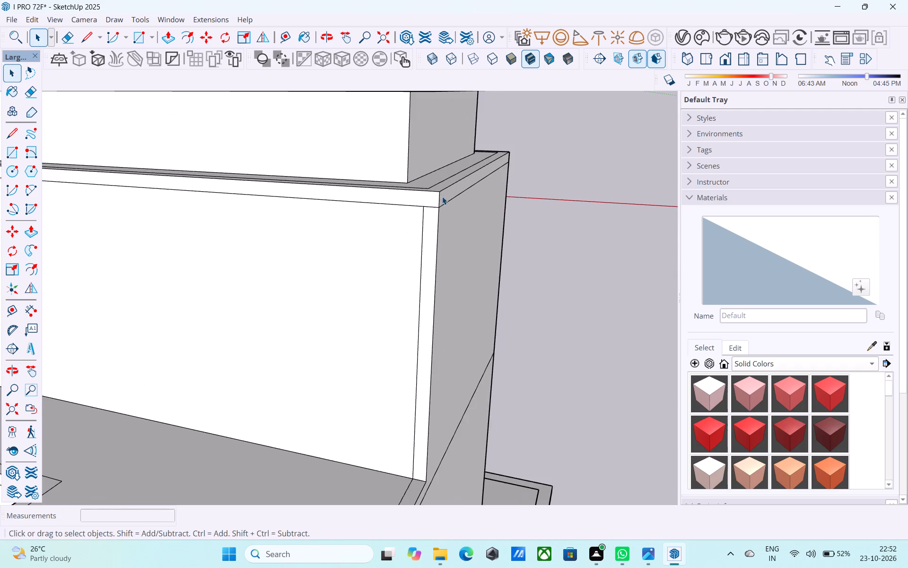
{"action": "scroll", "coordinate": [441, 196], "scroll_direction": "up", "scroll_amount": 4}
{"action": "key", "text": "e"}
{"action": "left_click_drag", "start_coordinate": [428, 210], "coordinate": [428, 215]}
{"action": "key", "text": "space"}
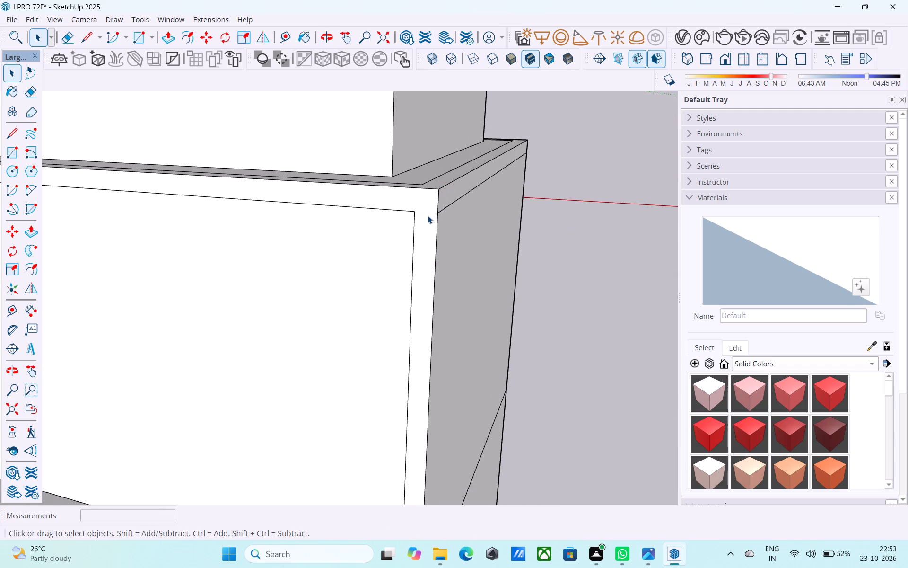
Draw a short vertical line from the wall outline's inner corner up to the top edge of the upper floor's roof band.
{"action": "scroll", "coordinate": [428, 215], "scroll_direction": "down", "scroll_amount": 6}
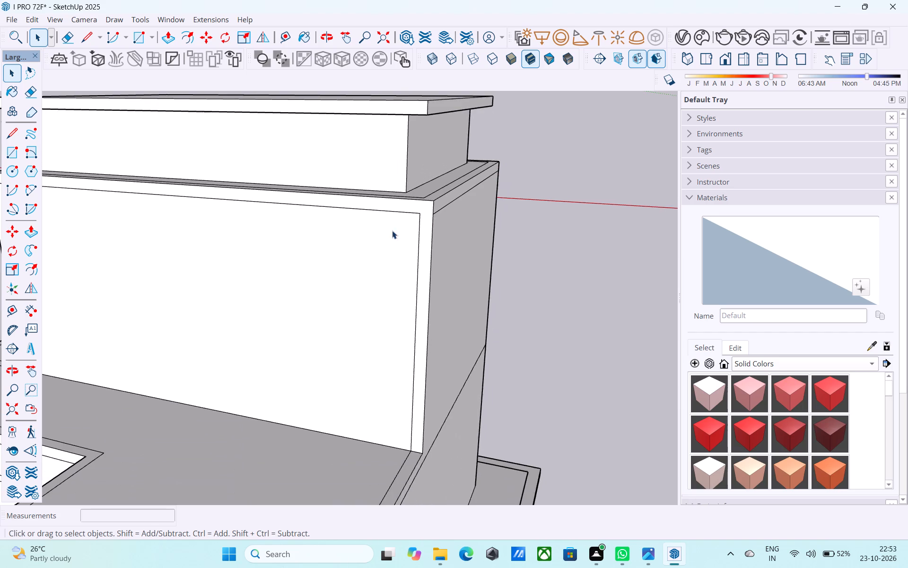
{"action": "middle_click_drag", "start_coordinate": [374, 235], "coordinate": [437, 236]}
{"action": "scroll", "coordinate": [464, 227], "scroll_direction": "down", "scroll_amount": 6}
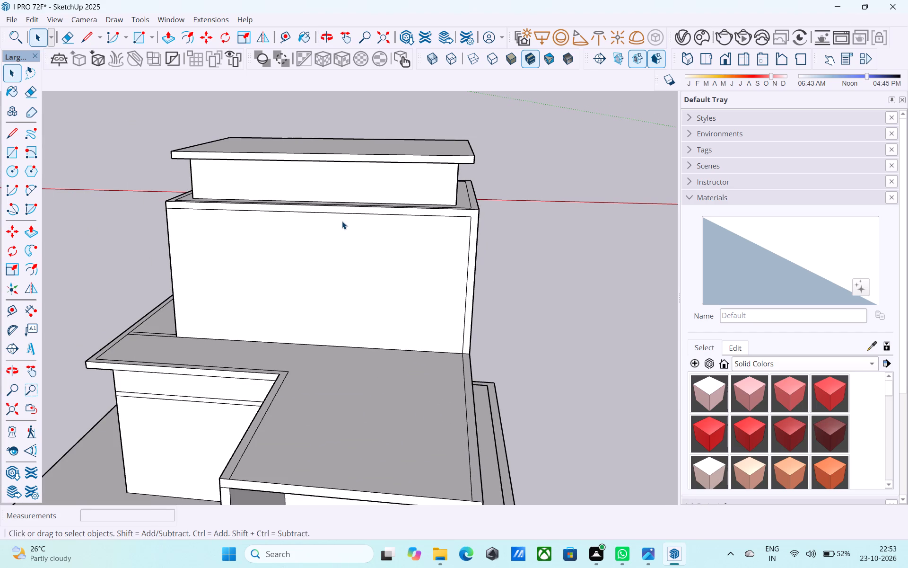
{"action": "middle_click_drag", "start_coordinate": [342, 221], "coordinate": [334, 221]}
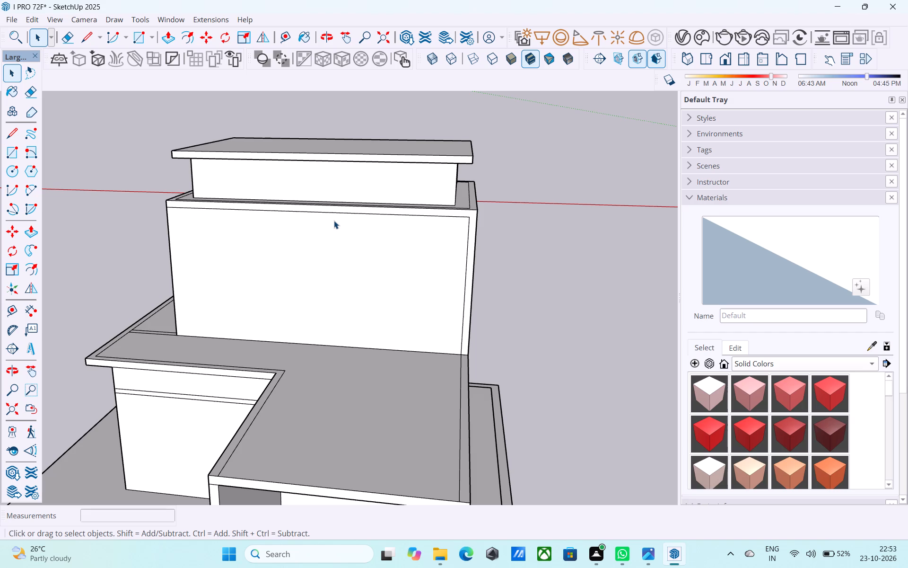
{"action": "scroll", "coordinate": [334, 221], "scroll_direction": "down", "scroll_amount": 3}
{"action": "middle_click_drag", "start_coordinate": [330, 220], "coordinate": [501, 262]}
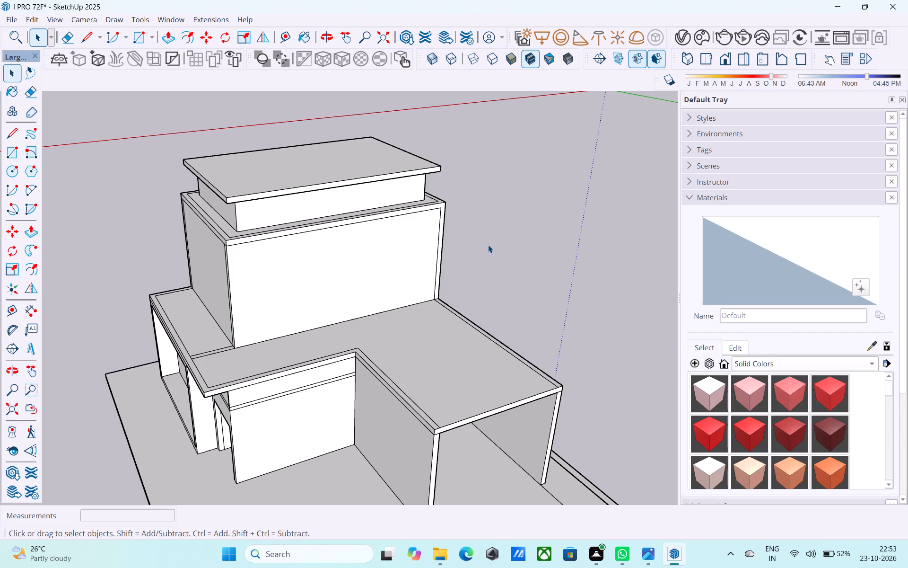
{"action": "middle_click_drag", "start_coordinate": [488, 244], "coordinate": [455, 191]}
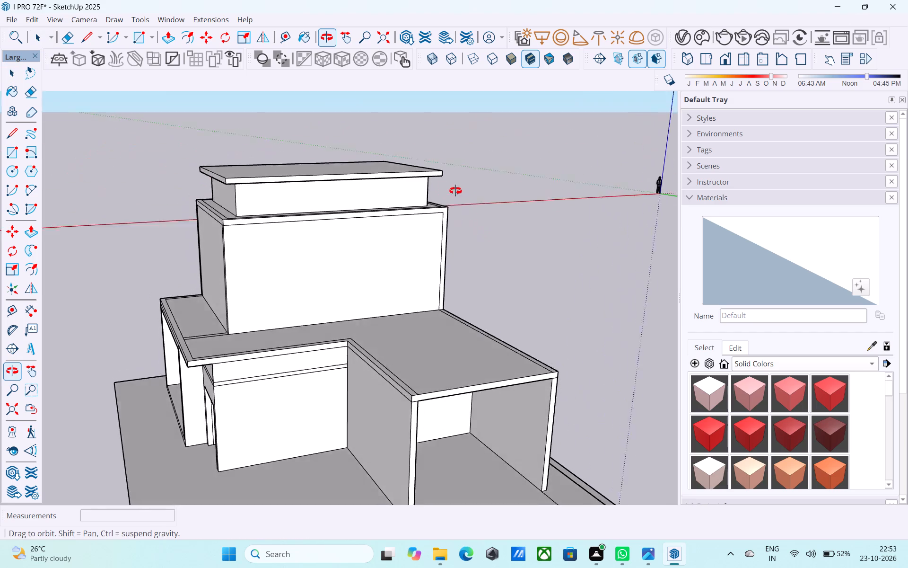
{"action": "middle_click_drag", "start_coordinate": [455, 191], "coordinate": [234, 175]}
{"action": "scroll", "coordinate": [352, 219], "scroll_direction": "up", "scroll_amount": 6}
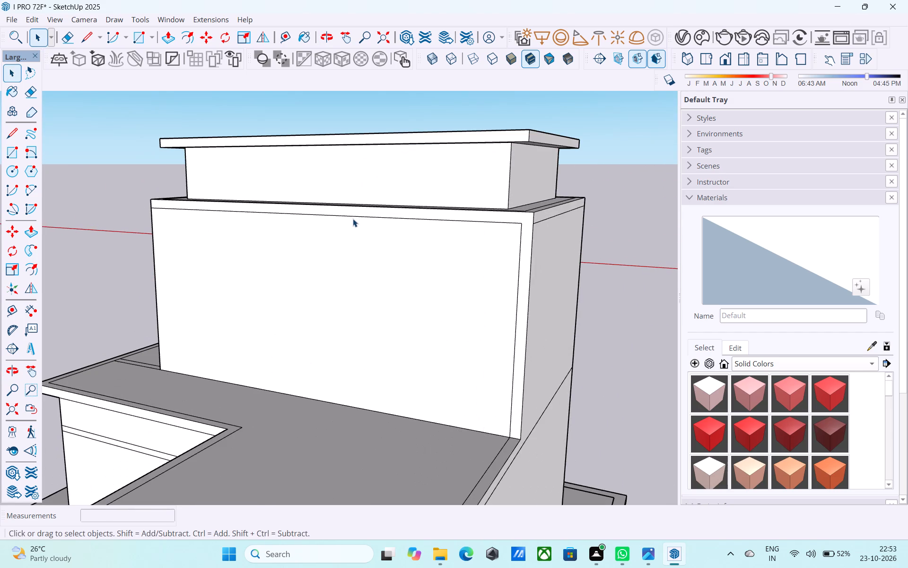
{"action": "scroll", "coordinate": [521, 224], "scroll_direction": "up", "scroll_amount": 3}
{"action": "key", "text": "l"}
{"action": "left_click", "coordinate": [521, 224]}
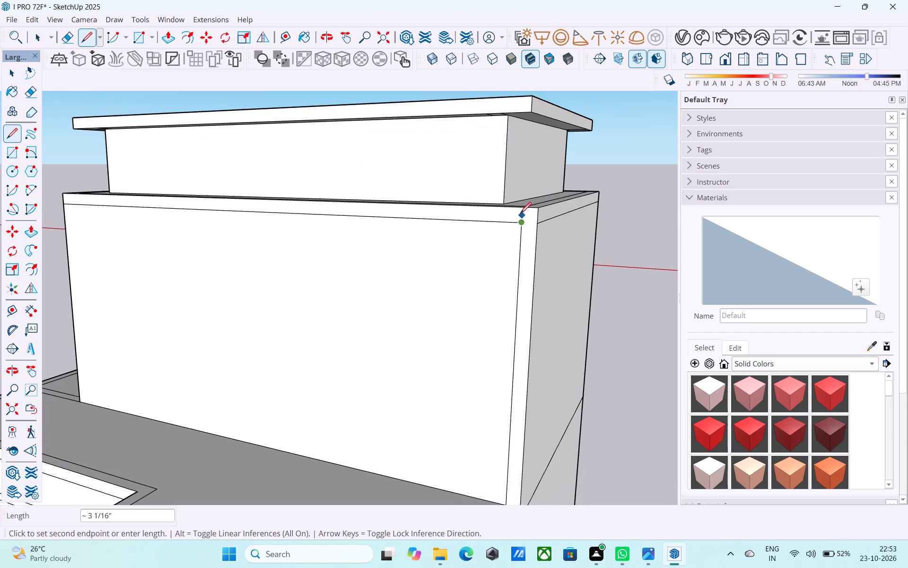
{"action": "left_click", "coordinate": [521, 210]}
{"action": "key", "text": "space"}
Copy the short vertical line 10' along the upper floor's roof band.
{"action": "scroll", "coordinate": [521, 211], "scroll_direction": "up", "scroll_amount": 4}
{"action": "left_click", "coordinate": [521, 213]}
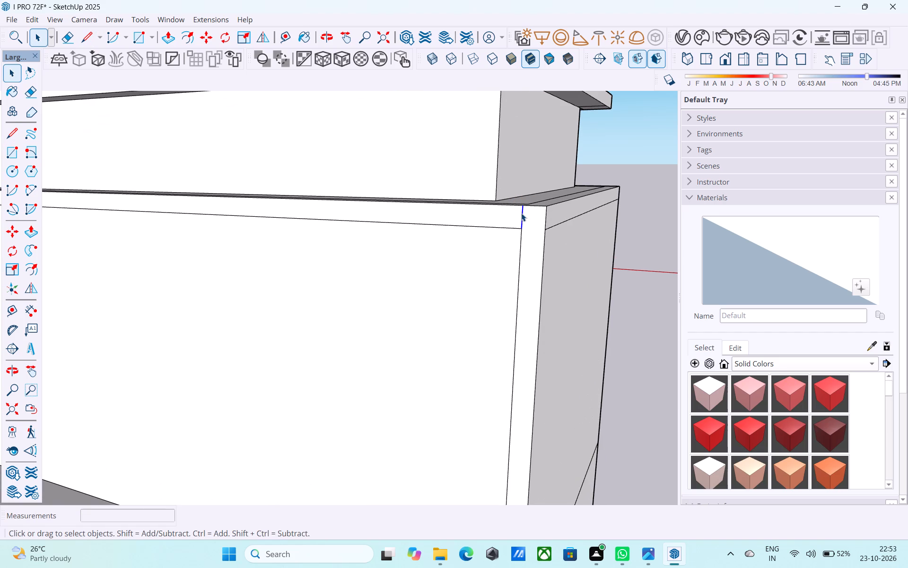
{"action": "key", "text": "m"}
{"action": "left_click", "coordinate": [523, 224]}
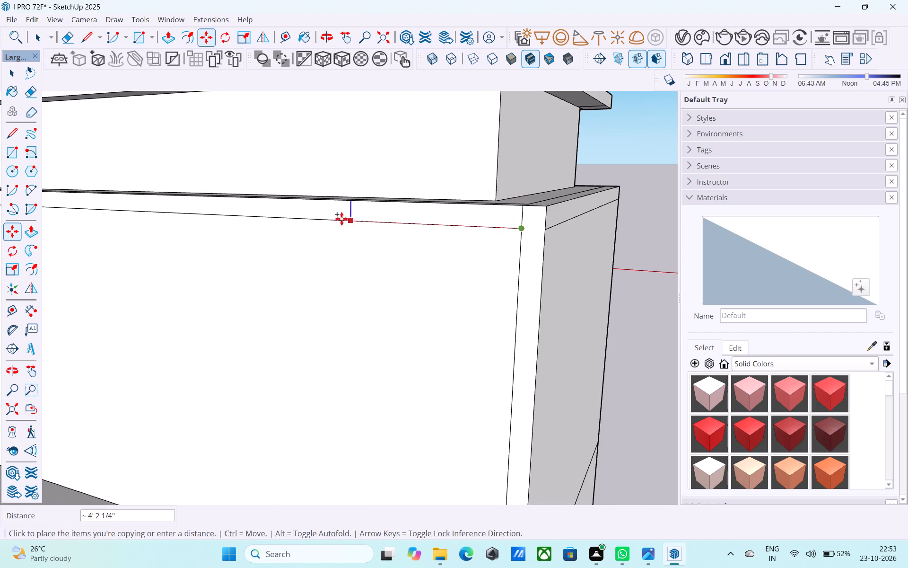
{"action": "type", "text": "10'"}
{"action": "key", "text": "Return"}
Erase the band's vertical end line and draw a 6" line extending its lower edge to the wall's outer corner.
{"action": "scroll", "coordinate": [295, 220], "scroll_direction": "down", "scroll_amount": 7}
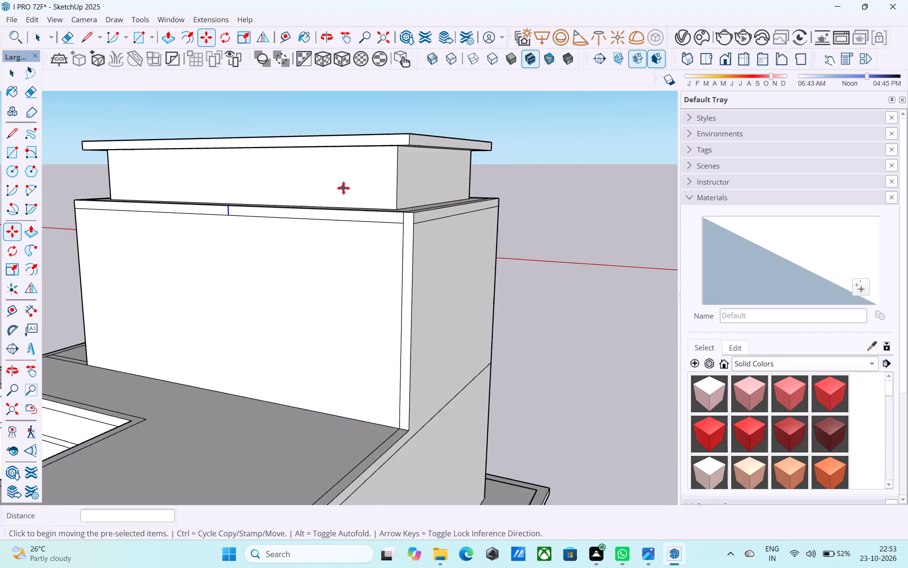
{"action": "scroll", "coordinate": [343, 188], "scroll_direction": "down", "scroll_amount": 5}
{"action": "middle_click_drag", "start_coordinate": [342, 191], "coordinate": [509, 195]}
{"action": "scroll", "coordinate": [412, 216], "scroll_direction": "up", "scroll_amount": 5}
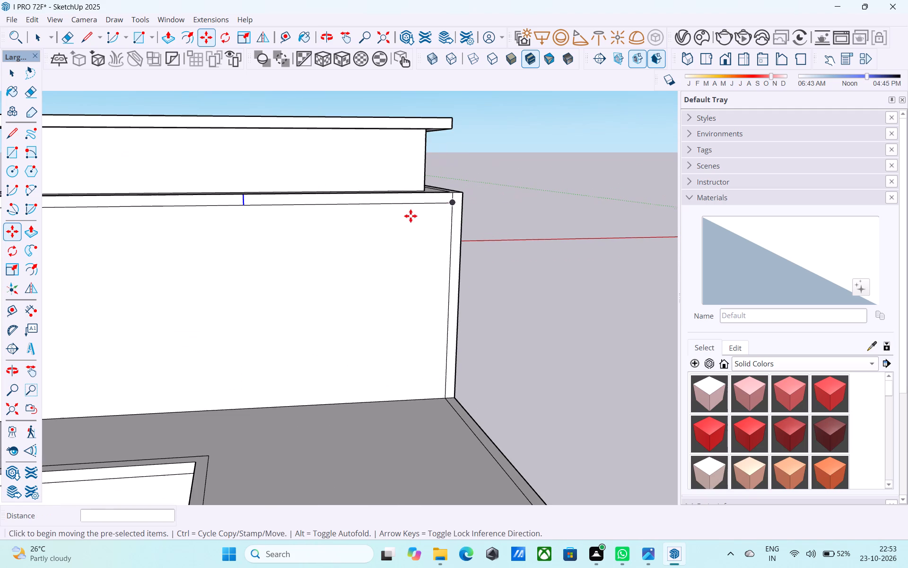
{"action": "key", "text": "space"}
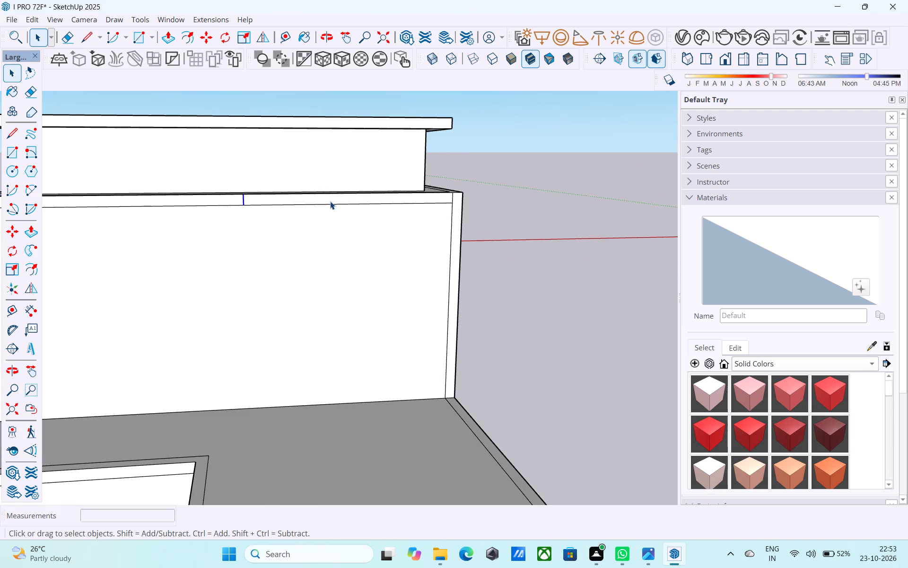
{"action": "left_click", "coordinate": [330, 201]}
{"action": "key", "text": "e"}
{"action": "scroll", "coordinate": [449, 198], "scroll_direction": "up", "scroll_amount": 8}
{"action": "left_click", "coordinate": [456, 202]}
{"action": "key", "text": "space"}
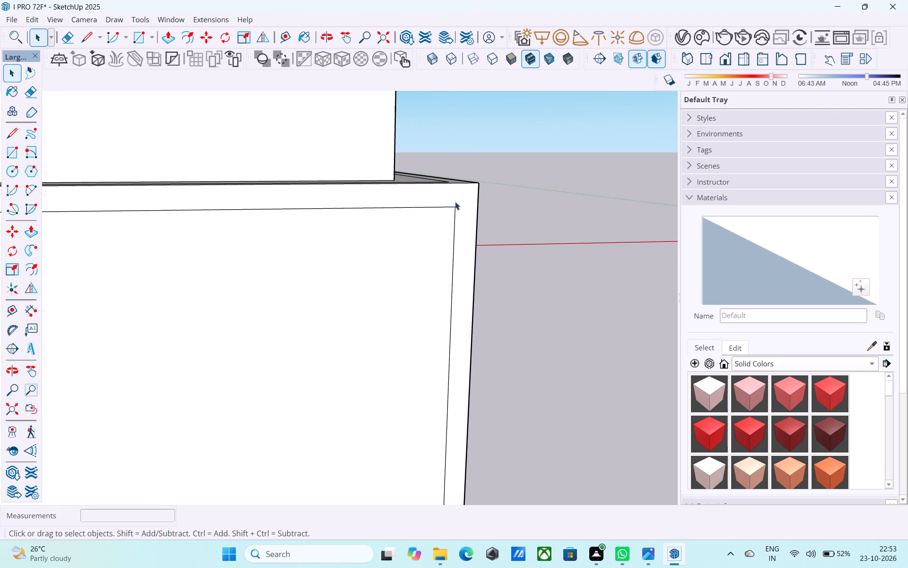
{"action": "key", "text": "l"}
{"action": "scroll", "coordinate": [454, 203], "scroll_direction": "up", "scroll_amount": 1}
{"action": "left_click", "coordinate": [455, 207]}
{"action": "left_click", "coordinate": [480, 205]}
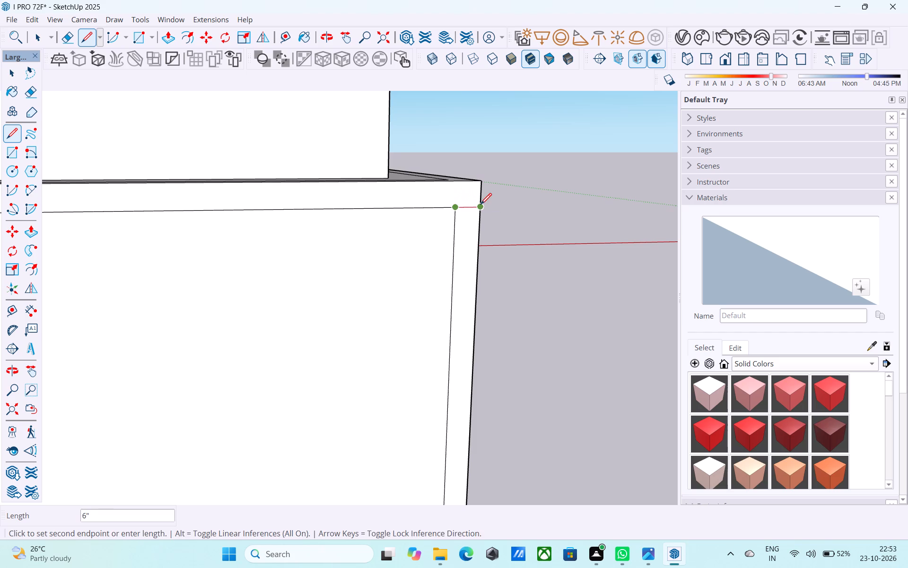
{"action": "key", "text": "space"}
Push/pull the marked roof-band strip outward 12' to form a projecting slab over the lower roof.
{"action": "left_click", "coordinate": [407, 201]}
{"action": "scroll", "coordinate": [406, 199], "scroll_direction": "down", "scroll_amount": 6}
{"action": "key", "text": "p"}
{"action": "left_click", "coordinate": [406, 196]}
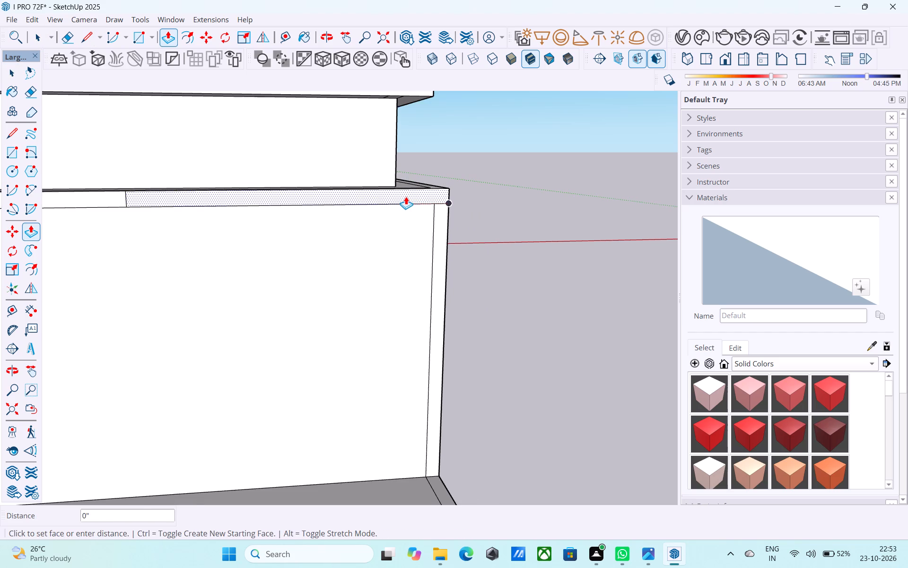
{"action": "scroll", "coordinate": [406, 196], "scroll_direction": "down", "scroll_amount": 2}
{"action": "scroll", "coordinate": [406, 196], "scroll_direction": "up", "scroll_amount": 1}
{"action": "scroll", "coordinate": [406, 196], "scroll_direction": "down", "scroll_amount": 3}
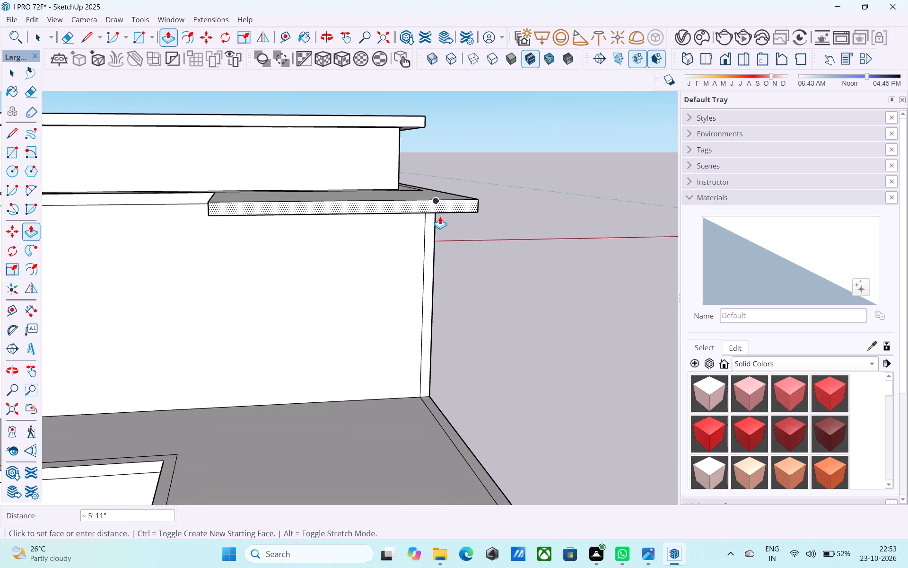
{"action": "type", "text": "12'"}
{"action": "key", "text": "Return"}
Copy the outer bottom edge of the projecting slab 6" inward across its underside.
{"action": "scroll", "coordinate": [473, 208], "scroll_direction": "down", "scroll_amount": 7}
{"action": "middle_click_drag", "start_coordinate": [473, 210], "coordinate": [767, 210]}
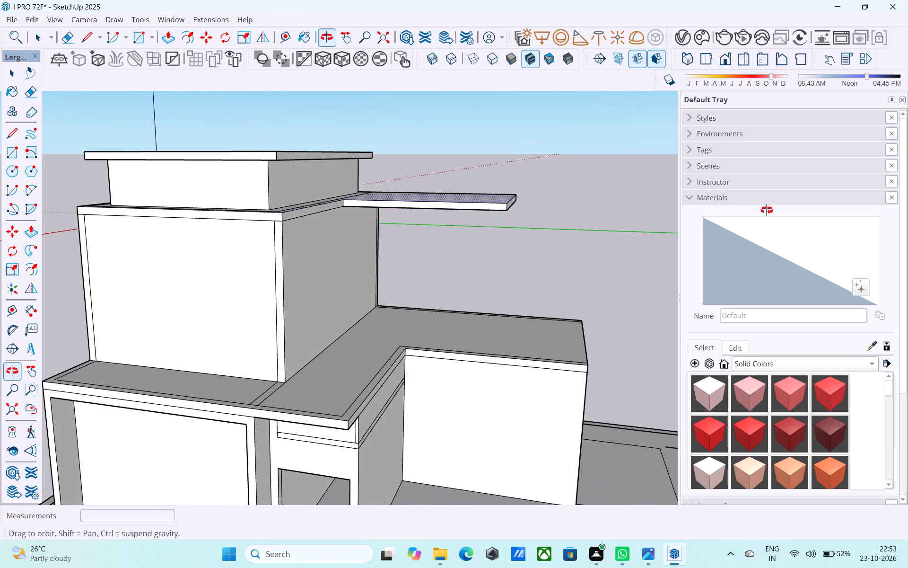
{"action": "middle_click_drag", "start_coordinate": [767, 210], "coordinate": [611, 143]}
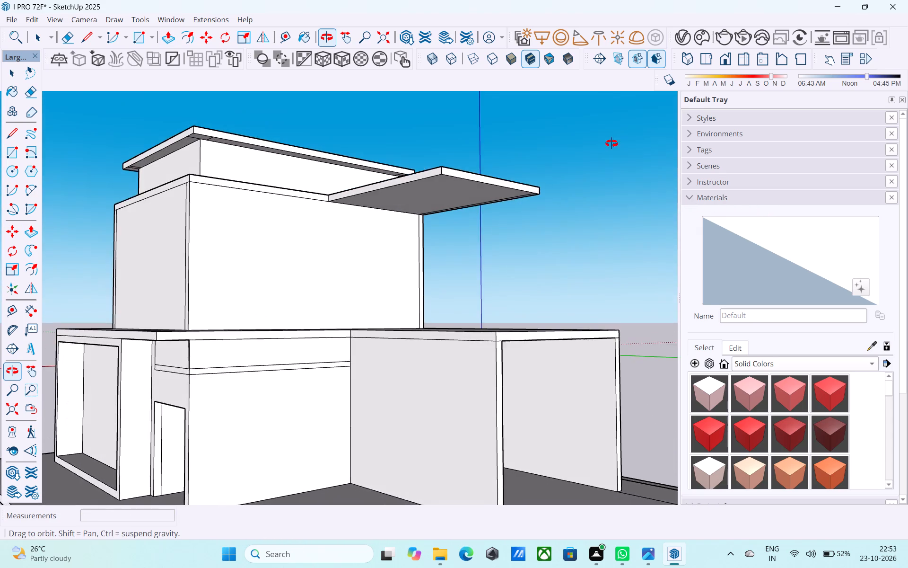
{"action": "middle_click_drag", "start_coordinate": [611, 143], "coordinate": [609, 127]}
{"action": "scroll", "coordinate": [540, 190], "scroll_direction": "up", "scroll_amount": 5}
{"action": "scroll", "coordinate": [511, 199], "scroll_direction": "down", "scroll_amount": 5}
{"action": "middle_click_drag", "start_coordinate": [511, 199], "coordinate": [507, 238], "text": "shift"}
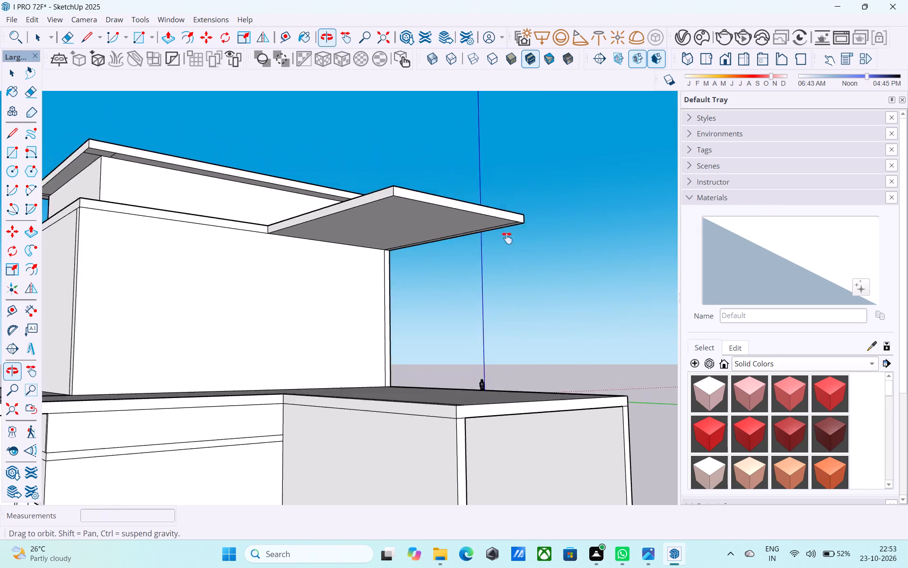
{"action": "middle_click_drag", "start_coordinate": [507, 238], "coordinate": [537, 186], "text": "shift"}
{"action": "scroll", "coordinate": [521, 213], "scroll_direction": "down", "scroll_amount": 1}
{"action": "middle_click_drag", "start_coordinate": [515, 203], "coordinate": [509, 247]}
{"action": "scroll", "coordinate": [508, 247], "scroll_direction": "up", "scroll_amount": 3}
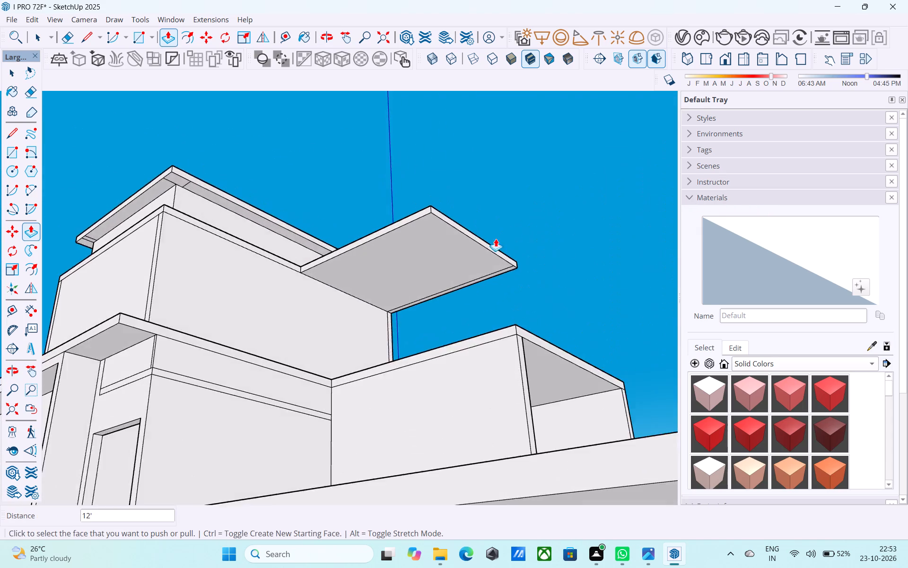
{"action": "scroll", "coordinate": [496, 239], "scroll_direction": "up", "scroll_amount": 11}
{"action": "key", "text": "space"}
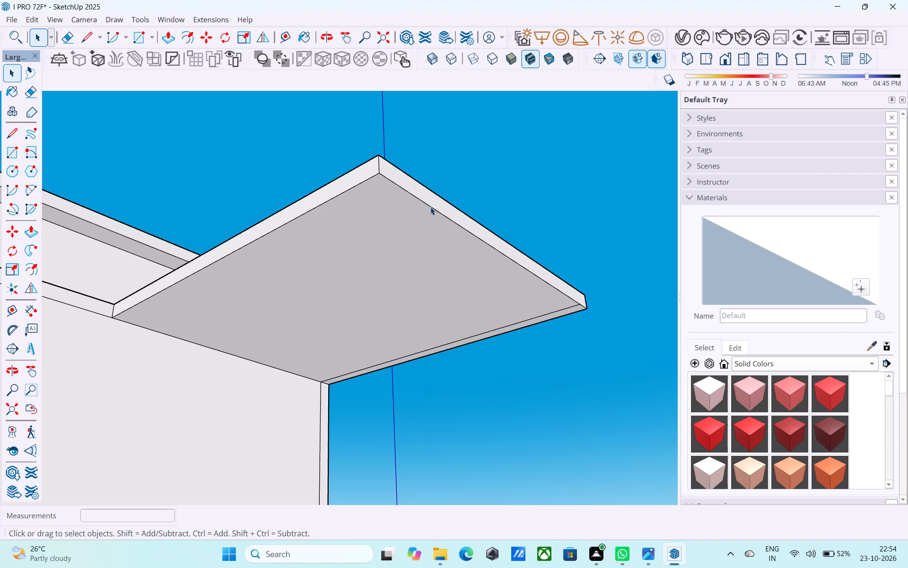
{"action": "left_click", "coordinate": [430, 207]}
{"action": "key", "text": "m"}
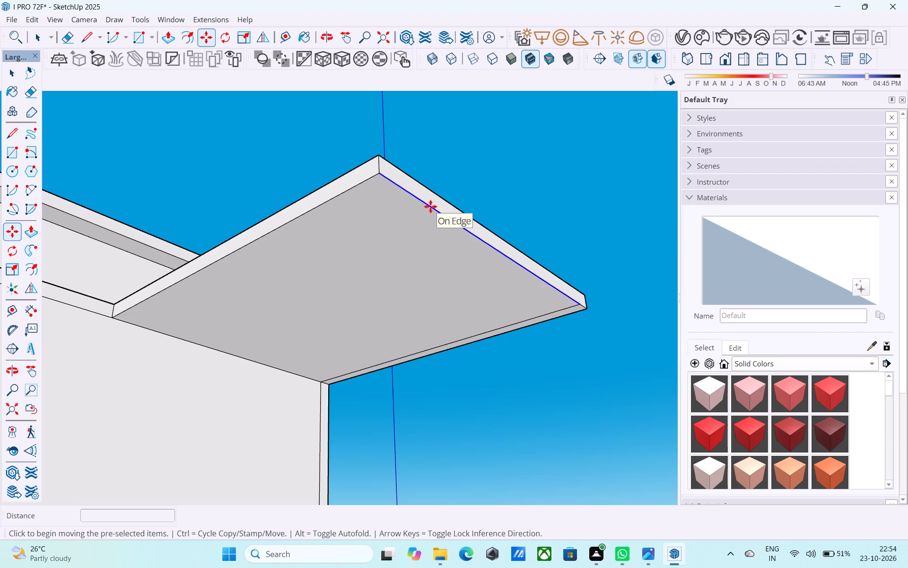
{"action": "left_click", "coordinate": [377, 175]}
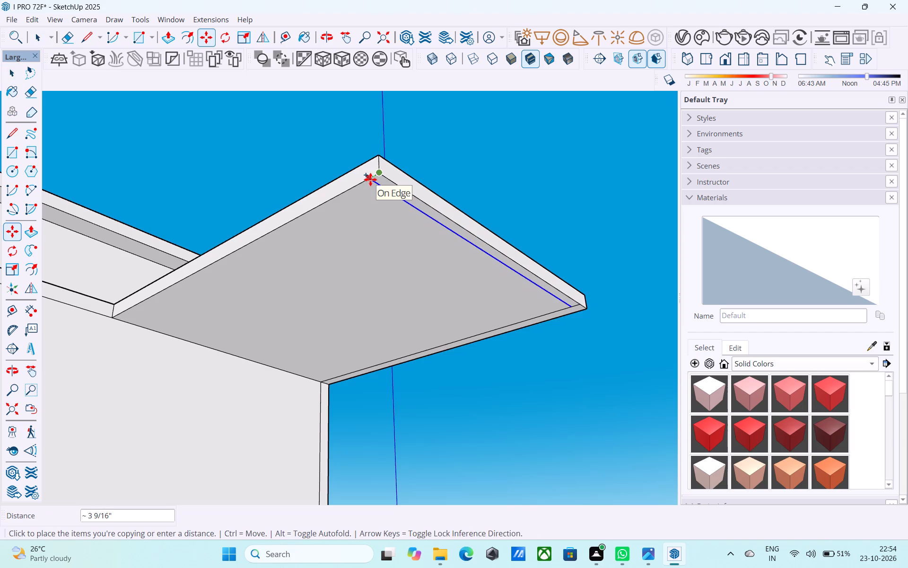
{"action": "type", "text": "6\""}
{"action": "key", "text": "Return"}
{"action": "key", "text": "space"}
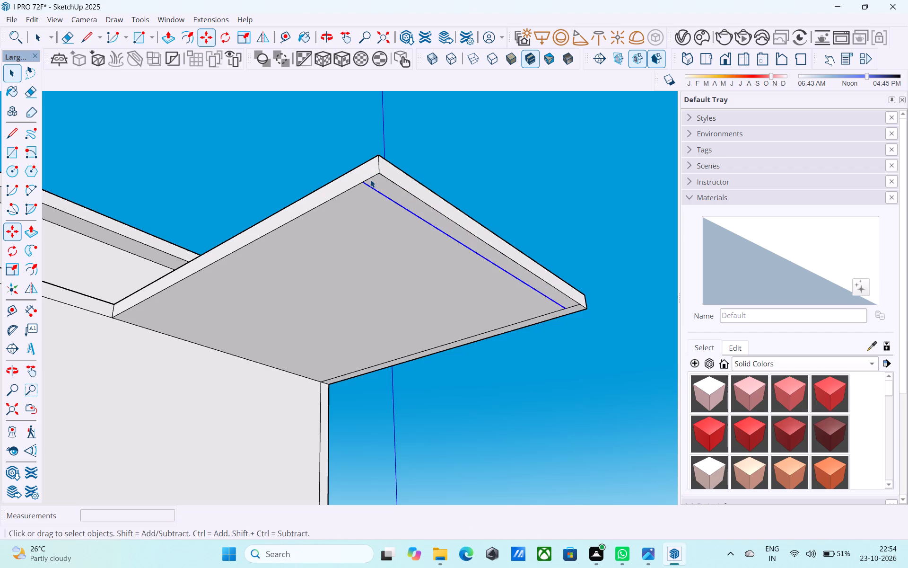
Push/pull the 6" strip under the slab's outer end down 10' to the lower roof, forming an end wall.
{"action": "left_click", "coordinate": [372, 180]}
{"action": "left_click", "coordinate": [374, 181]}
{"action": "key", "text": "p"}
{"action": "left_click", "coordinate": [374, 181]}
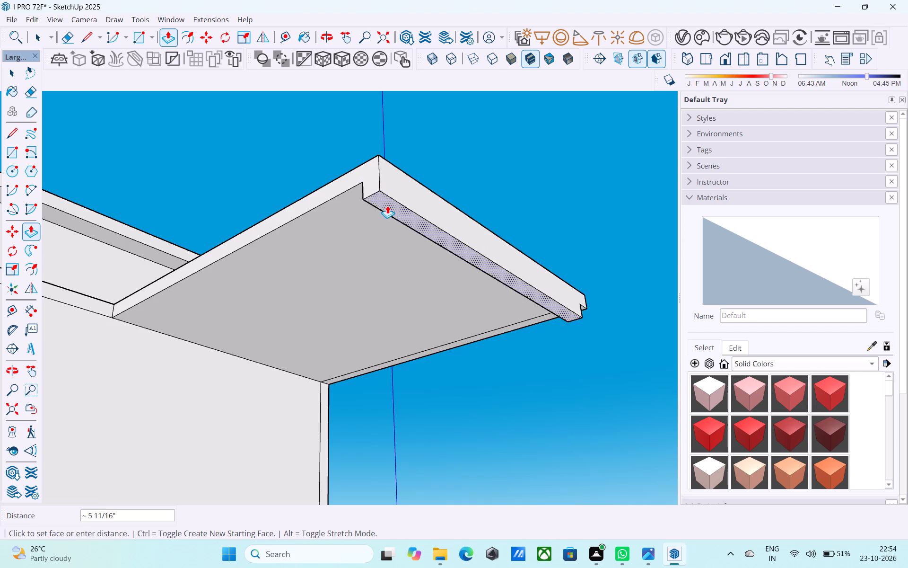
{"action": "scroll", "coordinate": [387, 205], "scroll_direction": "down", "scroll_amount": 11}
{"action": "middle_click_drag", "start_coordinate": [386, 212], "coordinate": [429, 324]}
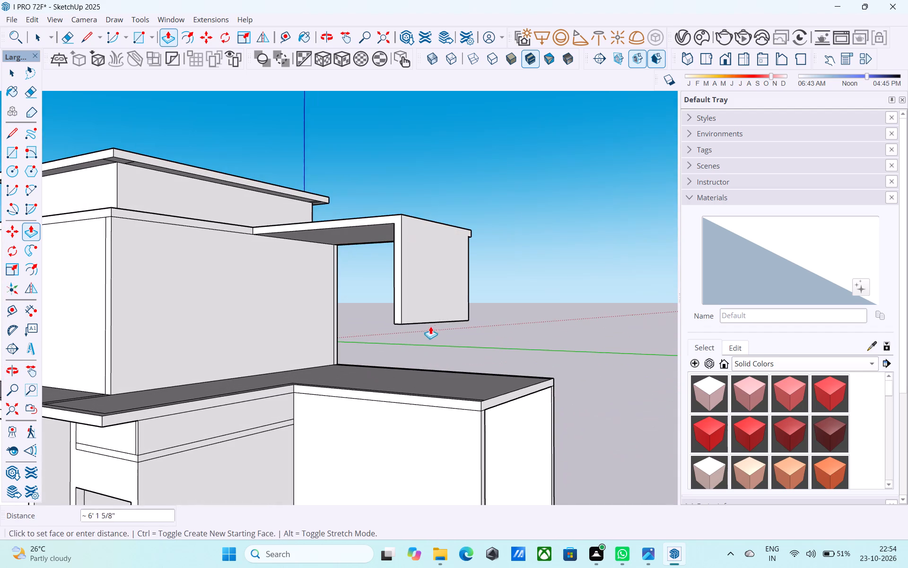
{"action": "left_click", "coordinate": [439, 373]}
Push/pull the strip under the slab's outer side down 10' to the lower roof, forming a side wall.
{"action": "middle_click_drag", "start_coordinate": [477, 319], "coordinate": [184, 353]}
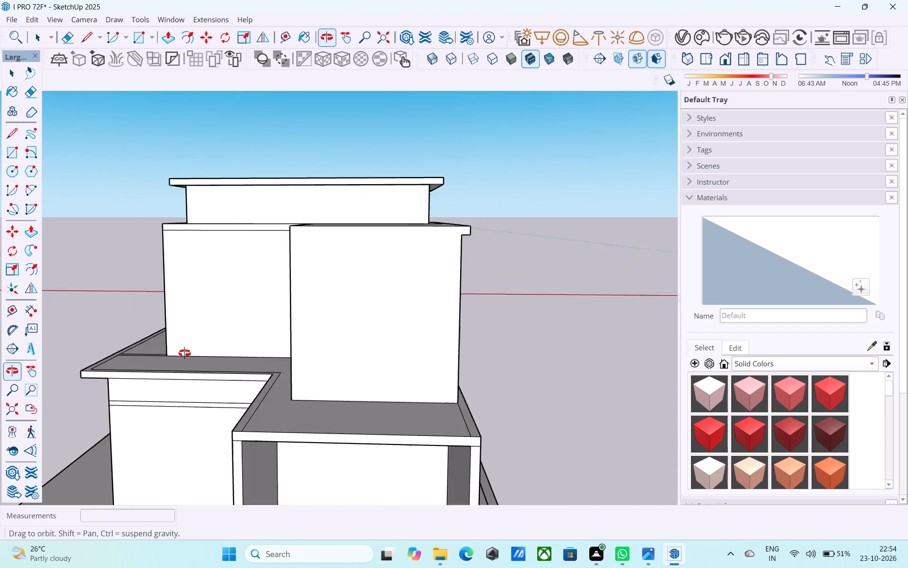
{"action": "middle_click_drag", "start_coordinate": [184, 353], "coordinate": [161, 347]}
{"action": "middle_click_drag", "start_coordinate": [359, 274], "coordinate": [299, 228]}
{"action": "scroll", "coordinate": [353, 193], "scroll_direction": "up", "scroll_amount": 9}
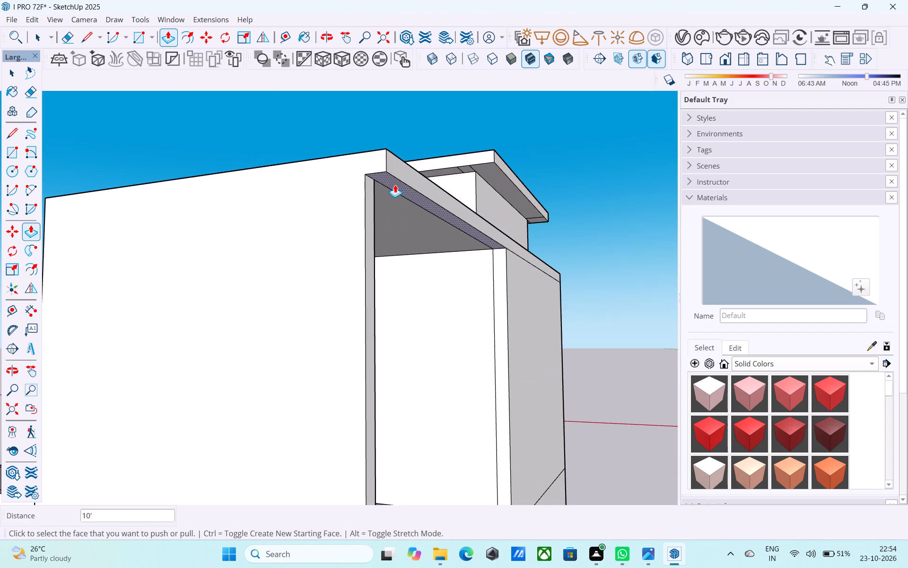
{"action": "left_click", "coordinate": [395, 185]}
{"action": "scroll", "coordinate": [399, 201], "scroll_direction": "down", "scroll_amount": 9}
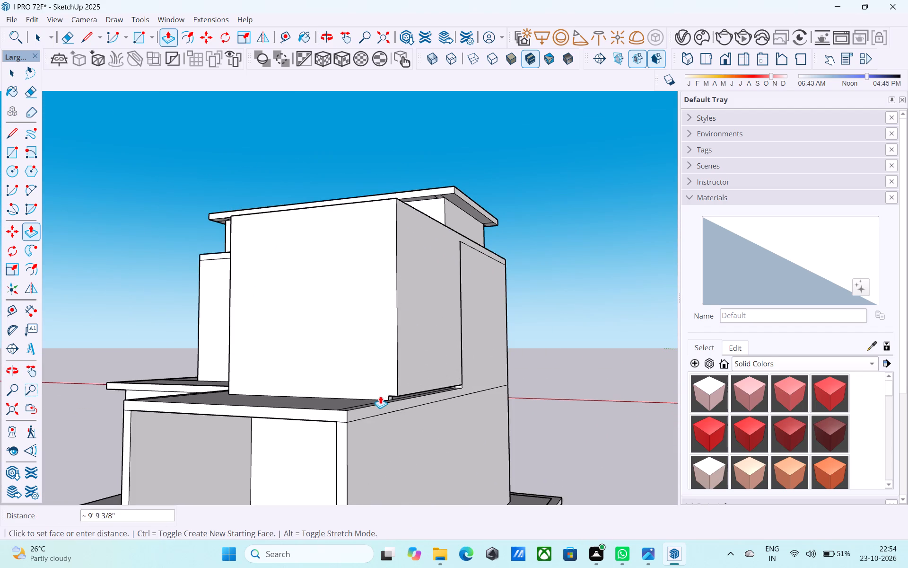
{"action": "left_click", "coordinate": [381, 399]}
{"action": "middle_click_drag", "start_coordinate": [369, 291], "coordinate": [661, 347]}
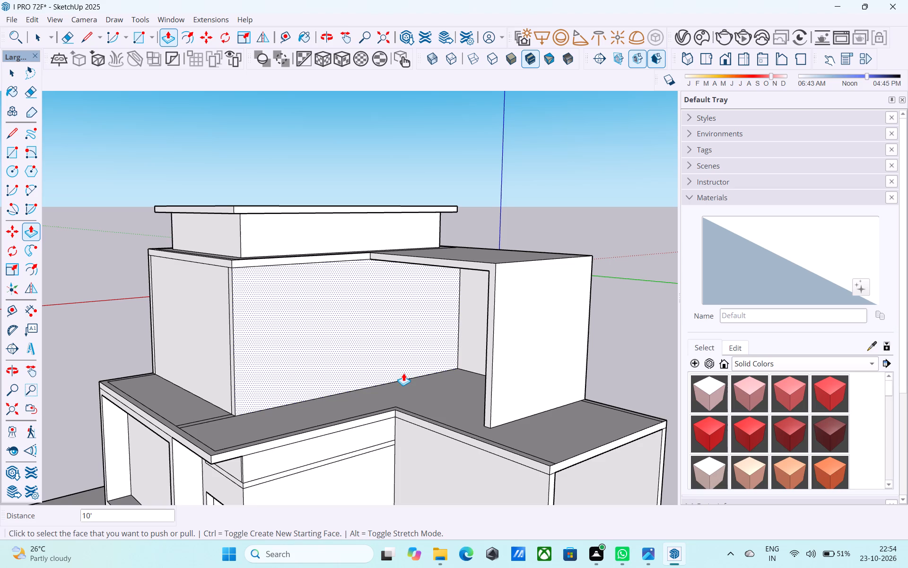
Place a vertical guide on the inner face of the wall behind the projecting slab, 6' from its corner with the main block.
{"action": "scroll", "coordinate": [403, 373], "scroll_direction": "down", "scroll_amount": 5}
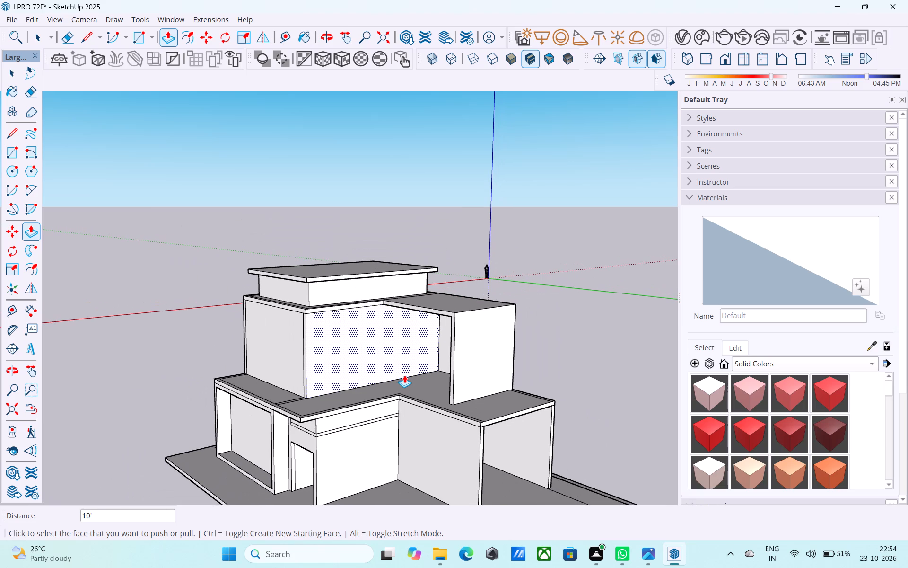
{"action": "scroll", "coordinate": [404, 375], "scroll_direction": "down", "scroll_amount": 1}
{"action": "middle_click_drag", "start_coordinate": [404, 375], "coordinate": [499, 320]}
{"action": "middle_click_drag", "start_coordinate": [455, 354], "coordinate": [565, 318]}
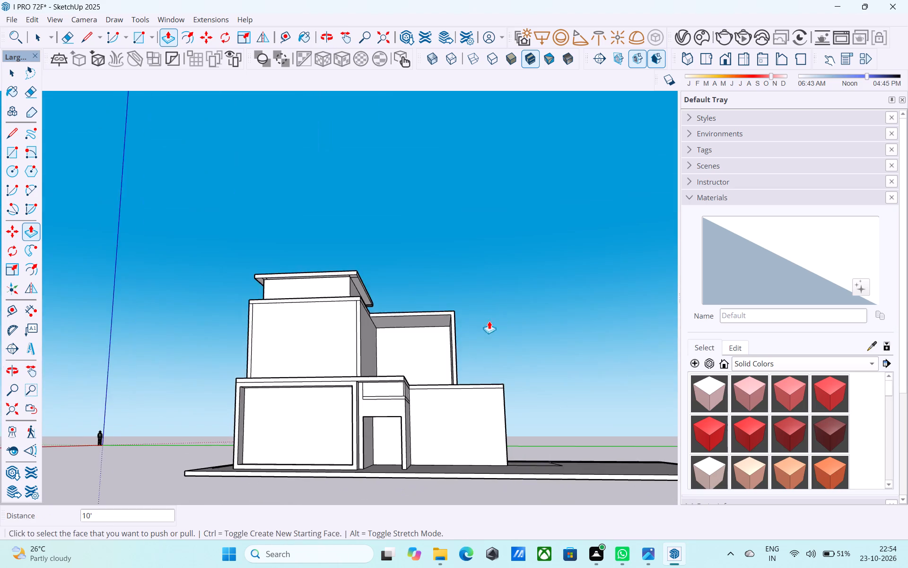
{"action": "scroll", "coordinate": [479, 319], "scroll_direction": "up", "scroll_amount": 5}
{"action": "scroll", "coordinate": [472, 318], "scroll_direction": "down", "scroll_amount": 4}
{"action": "middle_click_drag", "start_coordinate": [473, 319], "coordinate": [479, 400]}
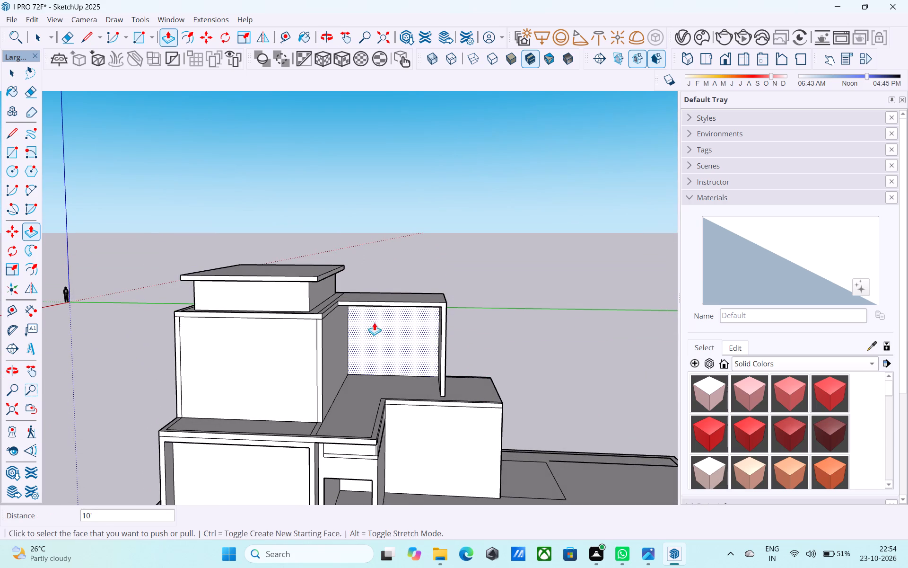
{"action": "scroll", "coordinate": [364, 322], "scroll_direction": "up", "scroll_amount": 8}
{"action": "middle_click_drag", "start_coordinate": [349, 341], "coordinate": [336, 292]}
{"action": "key", "text": "t"}
{"action": "left_click", "coordinate": [336, 373]}
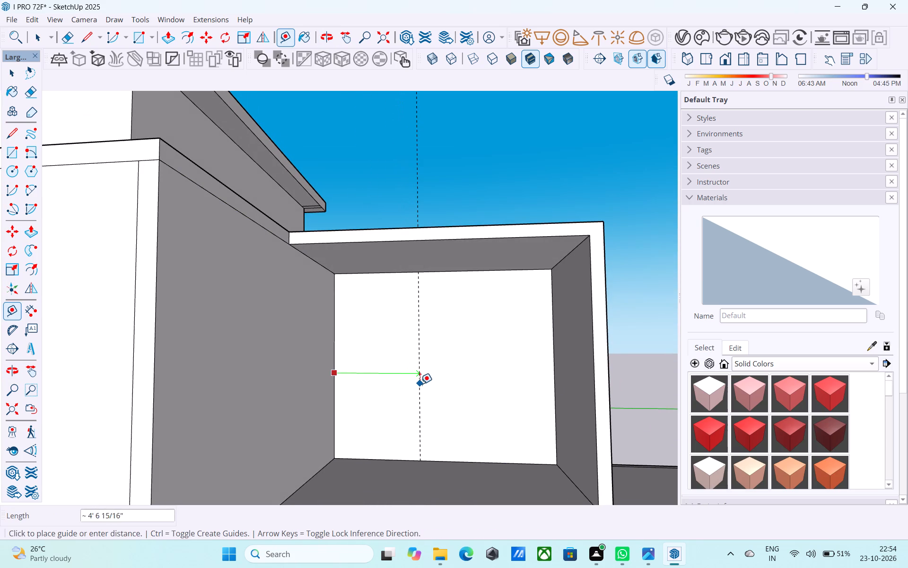
{"action": "type", "text": "6'"}
{"action": "key", "text": "Return"}
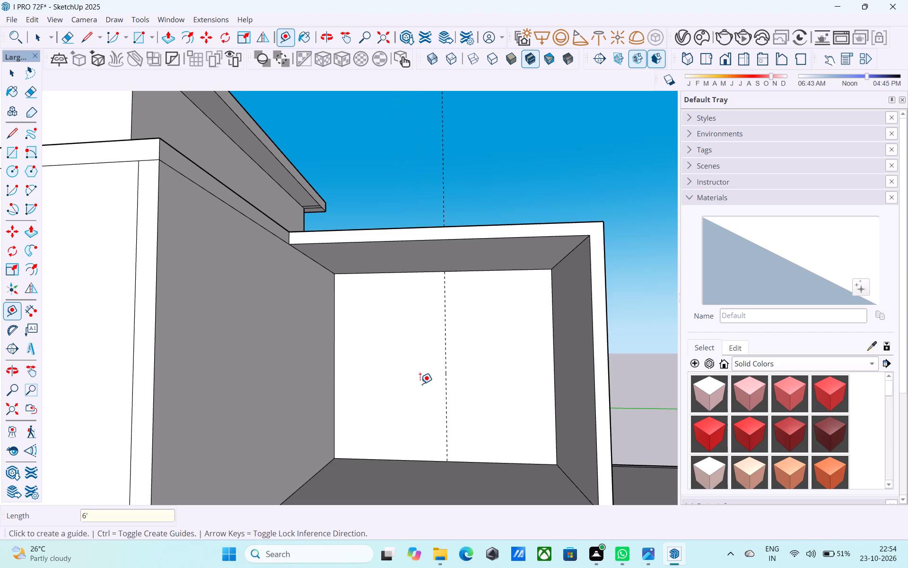
{"action": "key", "text": "space"}
Draw a 10' vertical line along the guide from the slab's underside down to the lower roof.
{"action": "scroll", "coordinate": [451, 303], "scroll_direction": "up", "scroll_amount": 3}
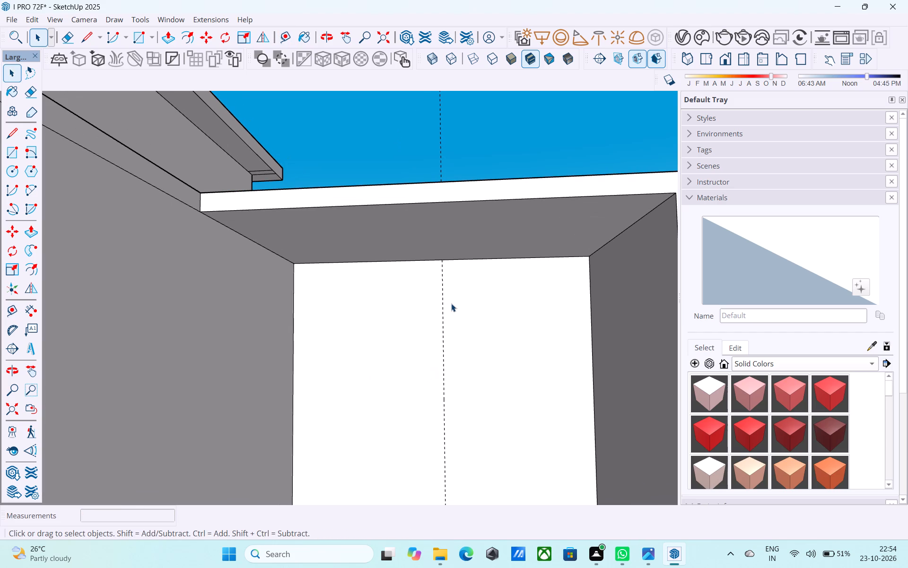
{"action": "key", "text": "l"}
{"action": "left_click", "coordinate": [445, 263]}
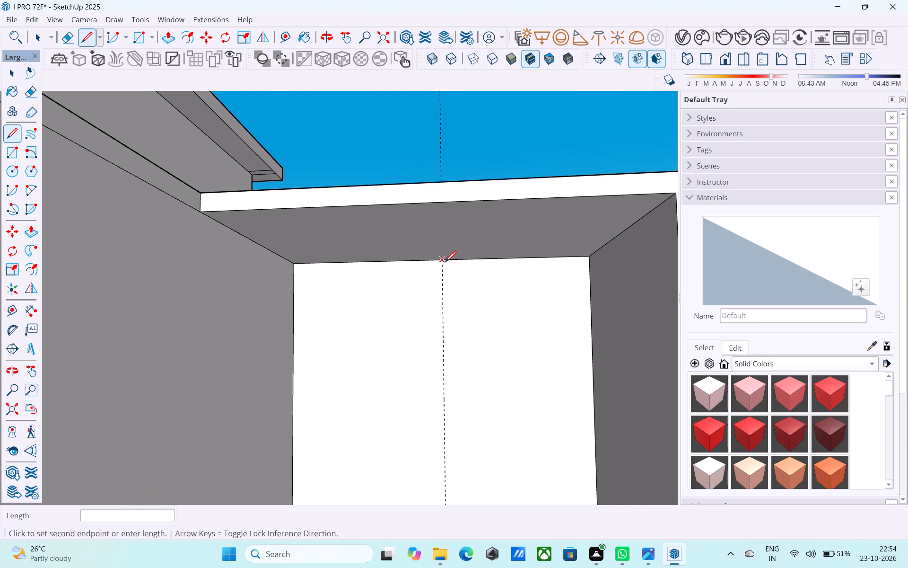
{"action": "scroll", "coordinate": [445, 263], "scroll_direction": "down", "scroll_amount": 9}
{"action": "middle_click_drag", "start_coordinate": [446, 303], "coordinate": [459, 385]}
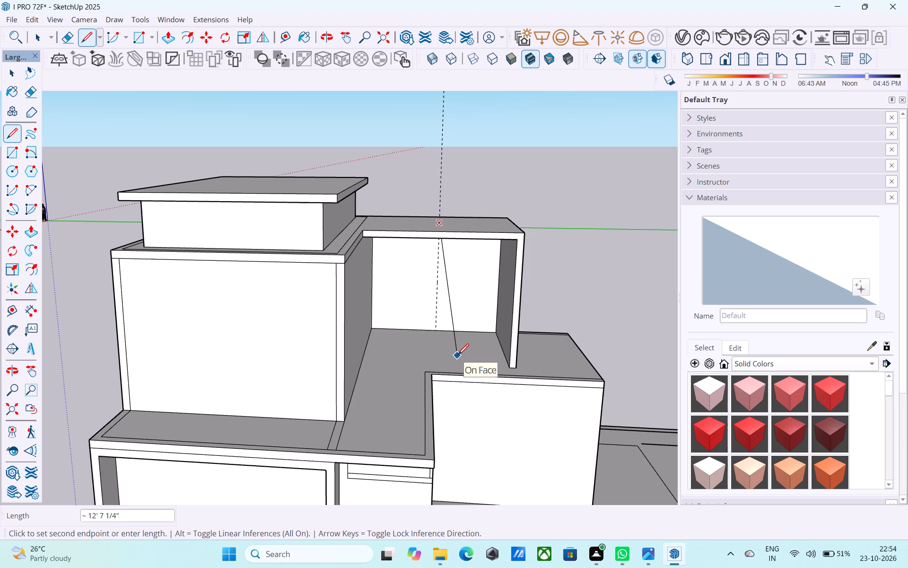
{"action": "scroll", "coordinate": [458, 355], "scroll_direction": "up", "scroll_amount": 5}
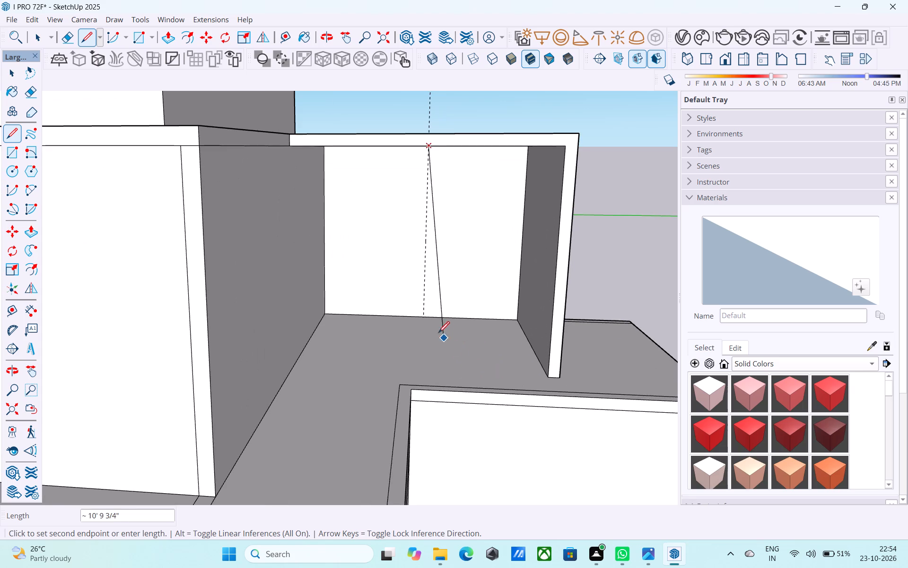
{"action": "scroll", "coordinate": [426, 324], "scroll_direction": "up", "scroll_amount": 4}
{"action": "left_click", "coordinate": [421, 313]}
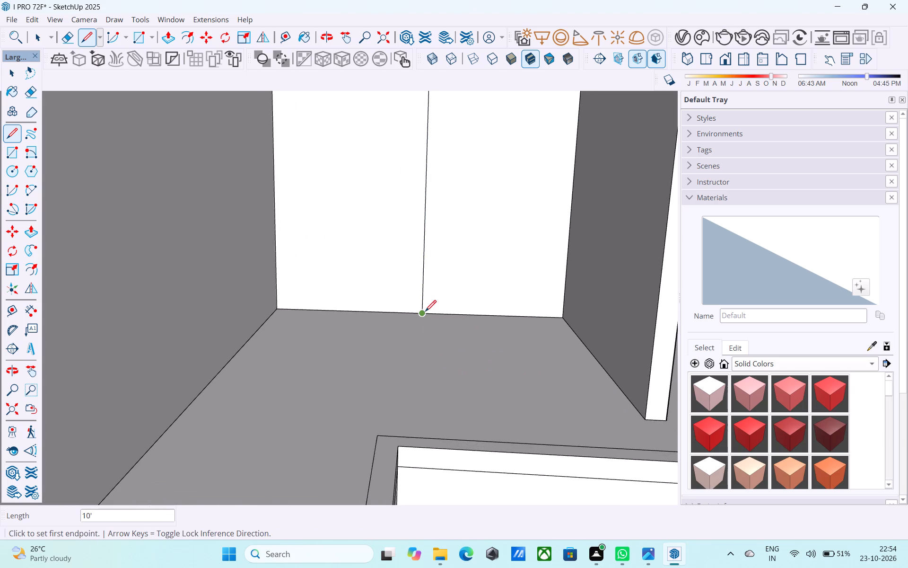
{"action": "key", "text": "space"}
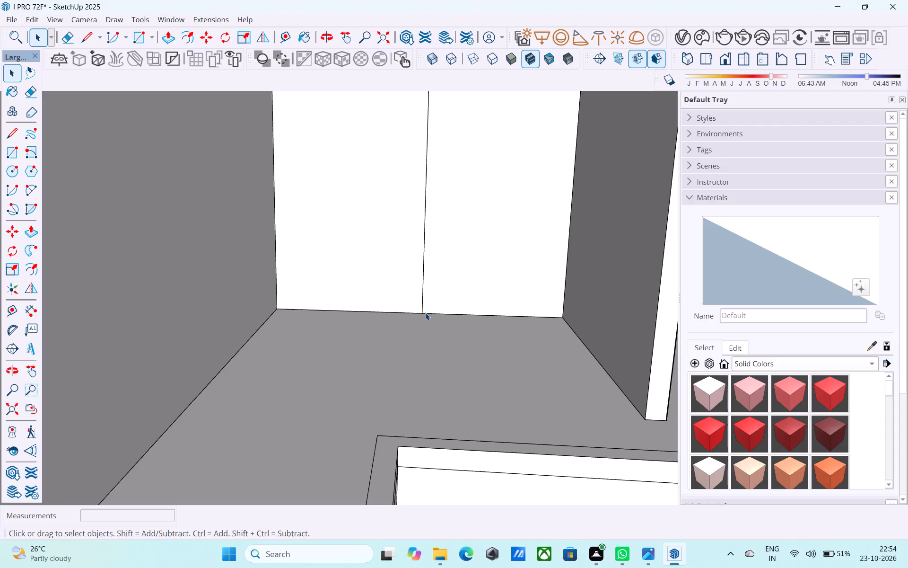
{"action": "key", "text": "space"}
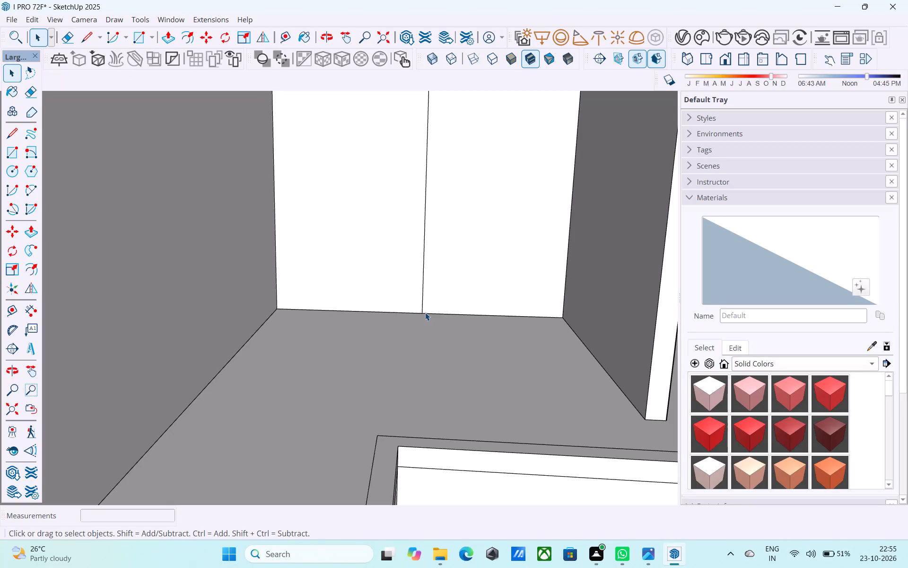
Examine the divided wall under the projecting slab in relation to the whole house.
{"action": "middle_click_drag", "start_coordinate": [425, 312], "coordinate": [421, 310]}
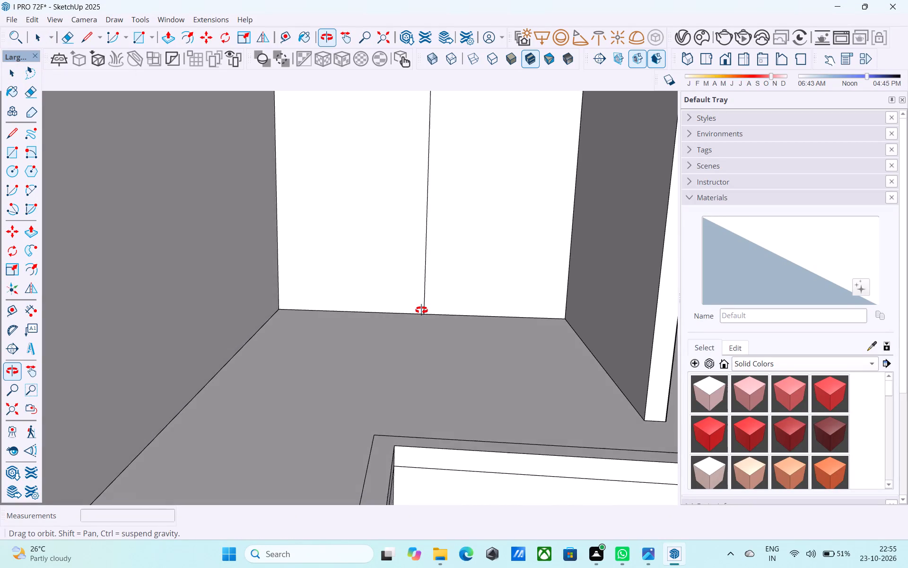
{"action": "middle_click_drag", "start_coordinate": [421, 310], "coordinate": [421, 308]}
{"action": "scroll", "coordinate": [428, 304], "scroll_direction": "up", "scroll_amount": 1}
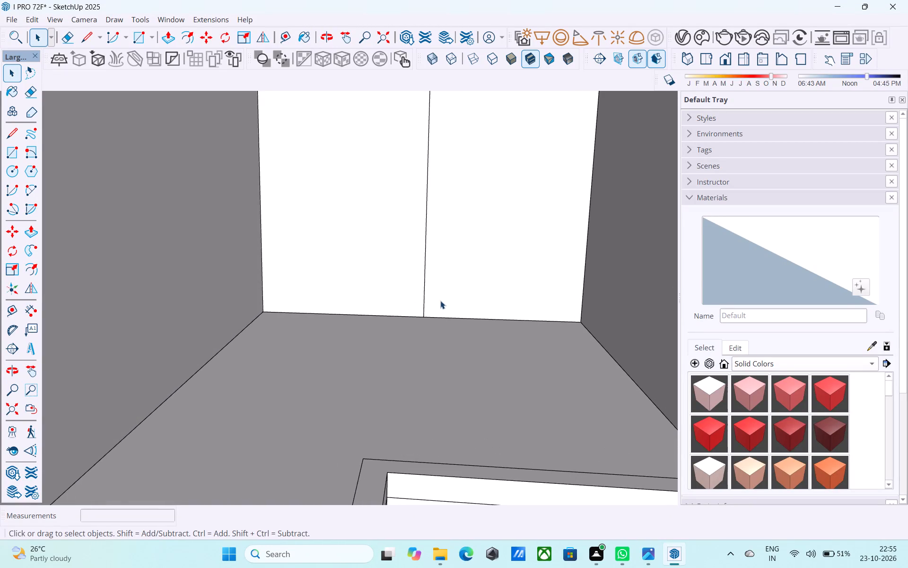
{"action": "middle_click_drag", "start_coordinate": [429, 306], "coordinate": [435, 272]}
{"action": "scroll", "coordinate": [428, 246], "scroll_direction": "down", "scroll_amount": 9}
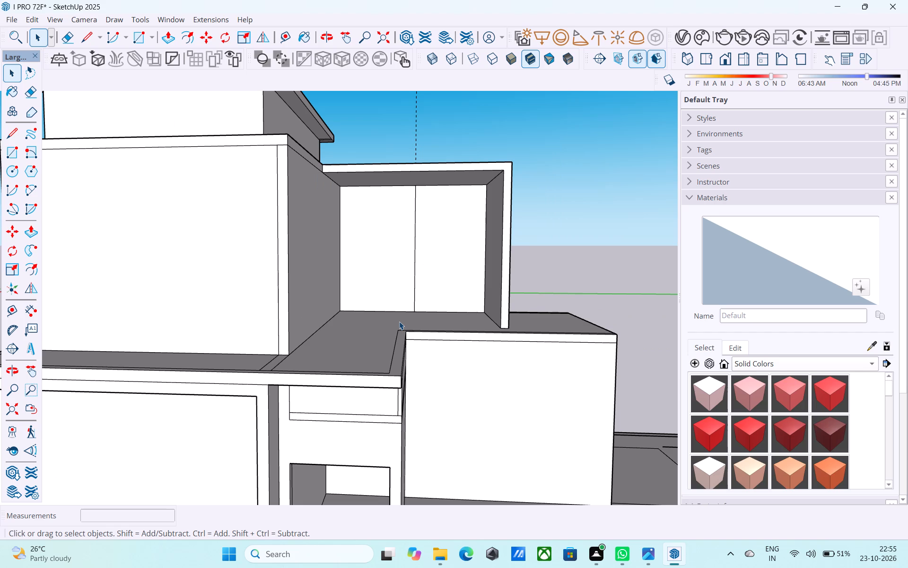
{"action": "scroll", "coordinate": [399, 321], "scroll_direction": "down", "scroll_amount": 1}
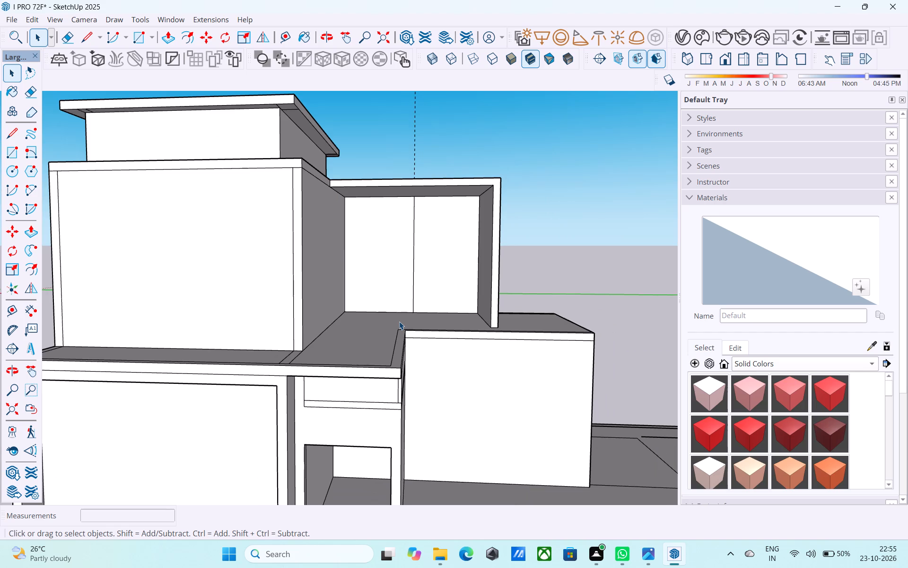
{"action": "scroll", "coordinate": [399, 321], "scroll_direction": "up", "scroll_amount": 1}
{"action": "scroll", "coordinate": [399, 321], "scroll_direction": "down", "scroll_amount": 3}
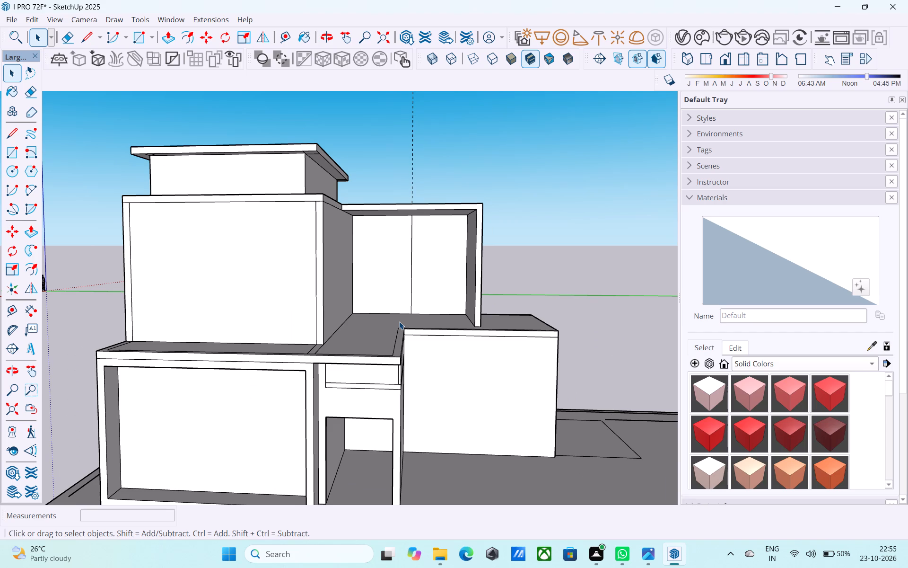
{"action": "scroll", "coordinate": [399, 321], "scroll_direction": "down", "scroll_amount": 3}
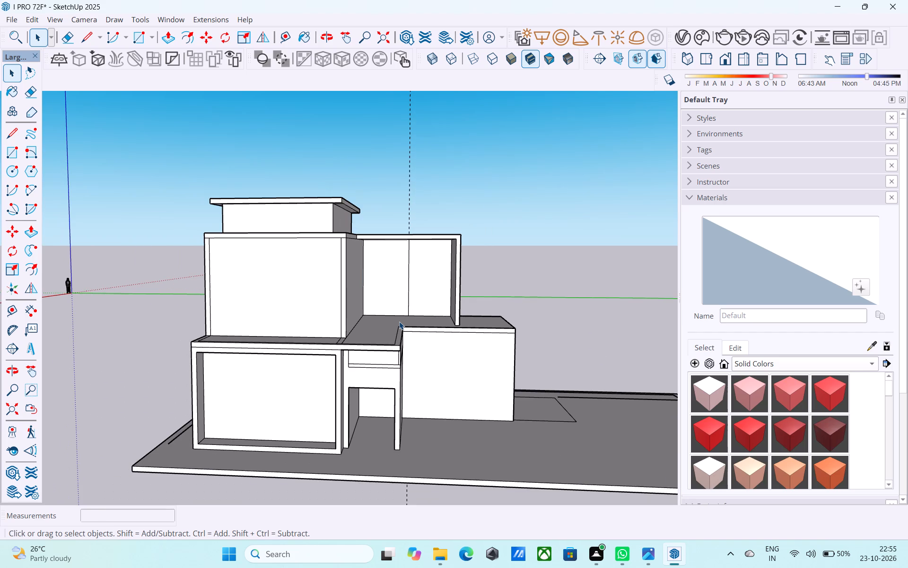
{"action": "middle_click_drag", "start_coordinate": [399, 321], "coordinate": [402, 307]}
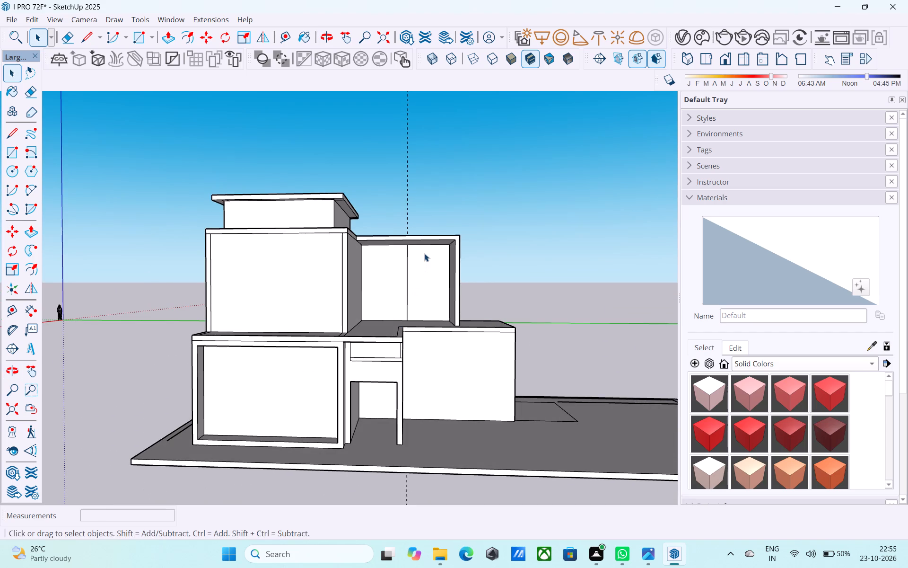
Copy the vertical dividing line 4.5" towards the main block to mark a narrow partition strip.
{"action": "scroll", "coordinate": [425, 252], "scroll_direction": "up", "scroll_amount": 14}
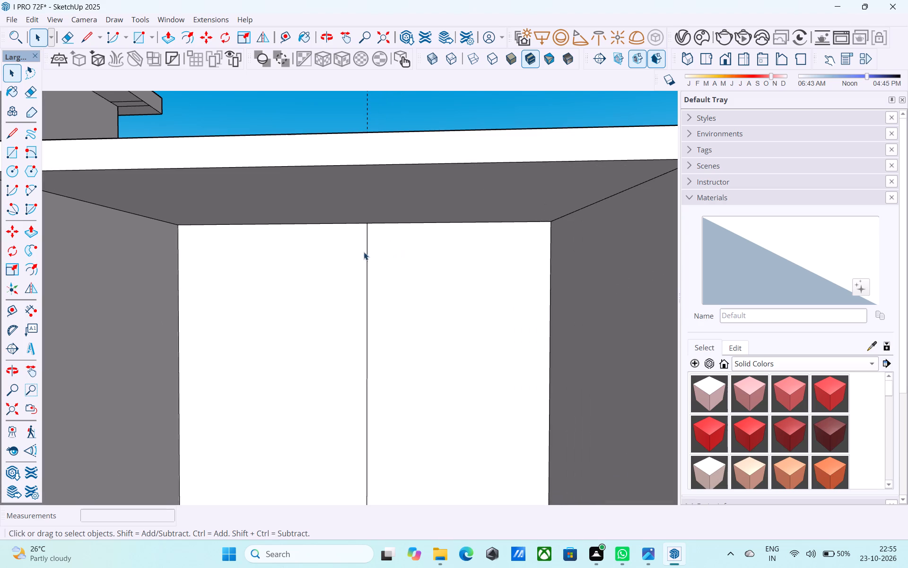
{"action": "left_click", "coordinate": [368, 253]}
{"action": "key", "text": "m"}
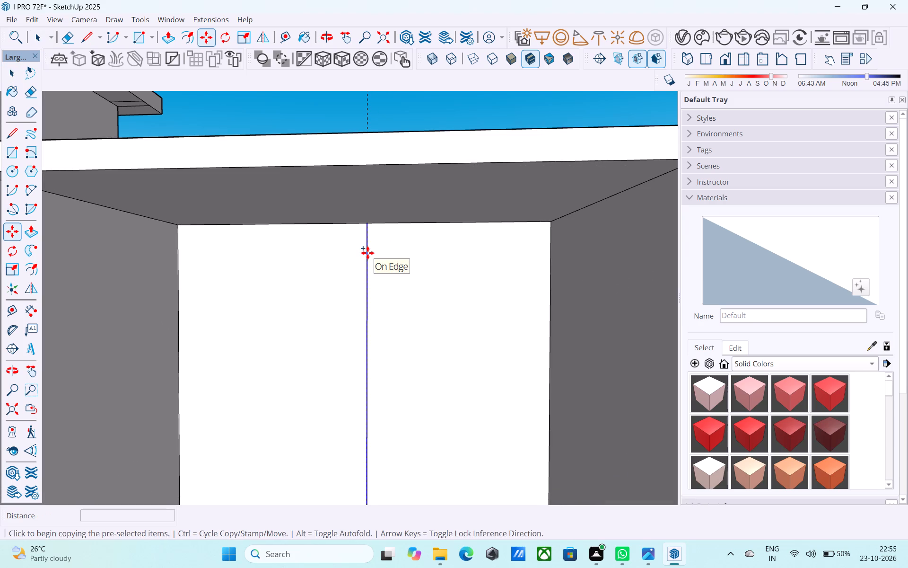
{"action": "left_click", "coordinate": [367, 253]}
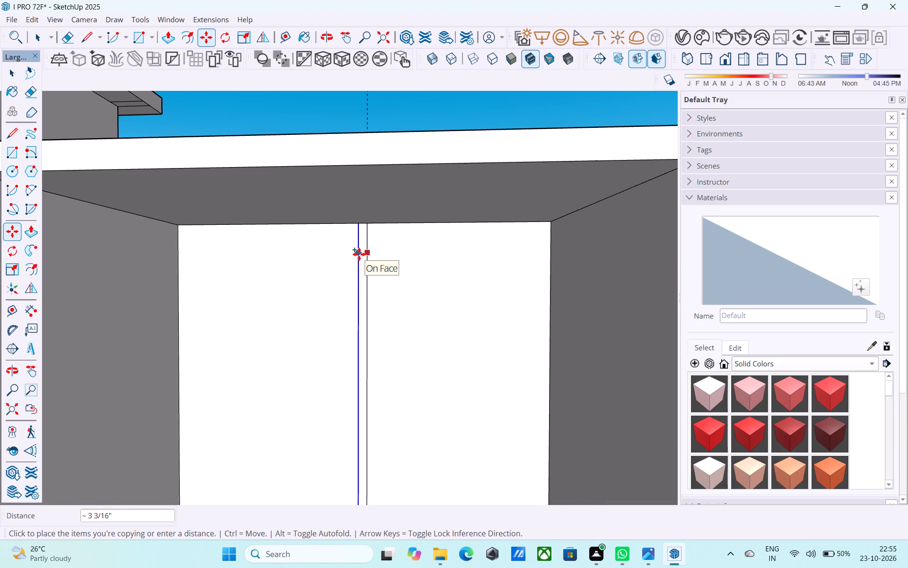
{"action": "scroll", "coordinate": [359, 254], "scroll_direction": "up", "scroll_amount": 1}
{"action": "scroll", "coordinate": [359, 254], "scroll_direction": "down", "scroll_amount": 1}
{"action": "scroll", "coordinate": [359, 254], "scroll_direction": "up", "scroll_amount": 3}
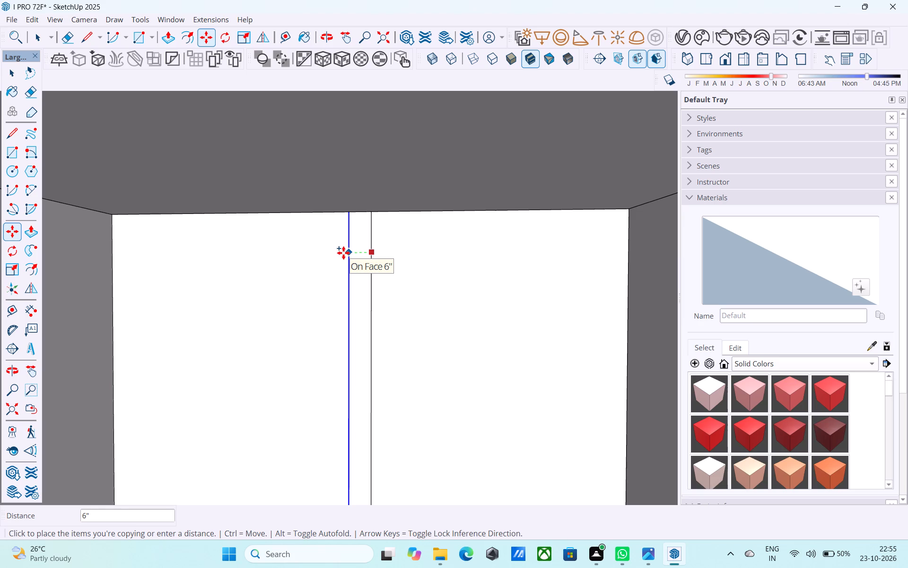
{"action": "type", "text": "4.5\""}
{"action": "key", "text": "Return"}
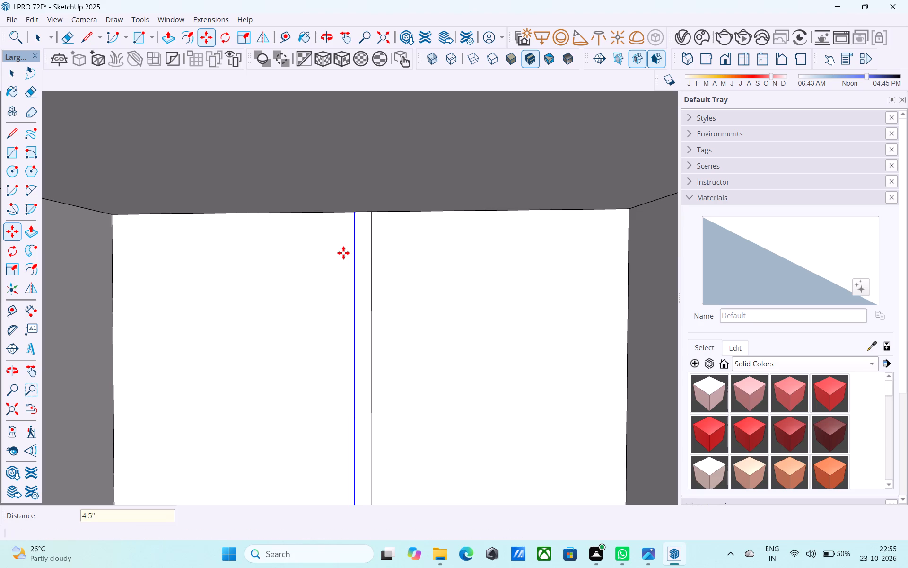
{"action": "key", "text": "space"}
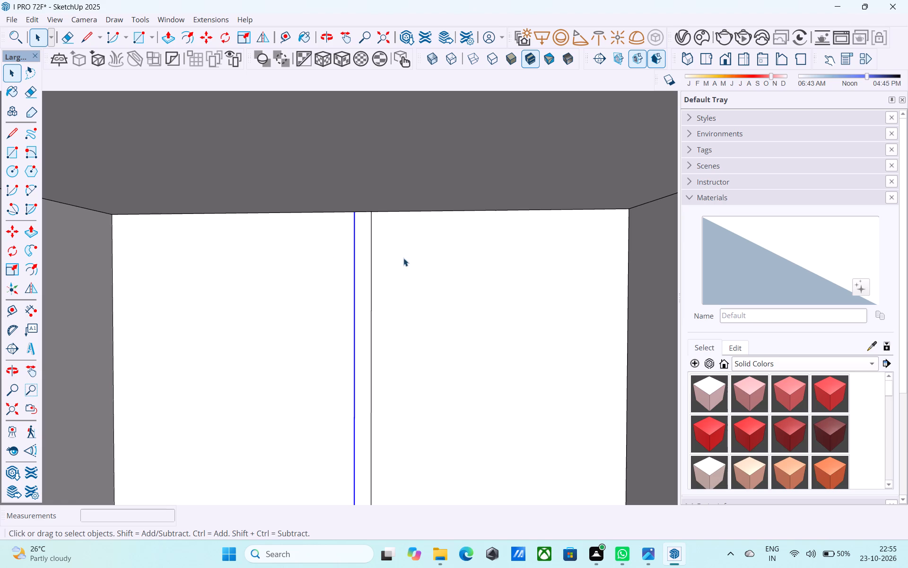
Push/pull the 4.5" strip forward 10' to the projecting slab's front edge, forming a partition wall.
{"action": "left_click", "coordinate": [360, 268]}
{"action": "key", "text": "p"}
{"action": "left_click", "coordinate": [360, 268]}
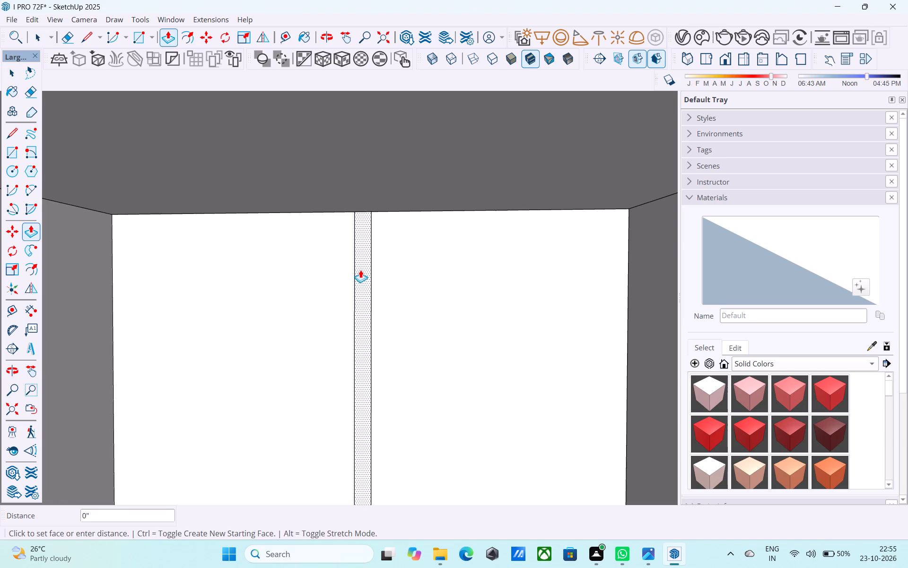
{"action": "scroll", "coordinate": [360, 270], "scroll_direction": "down", "scroll_amount": 12}
{"action": "left_click", "coordinate": [372, 227]}
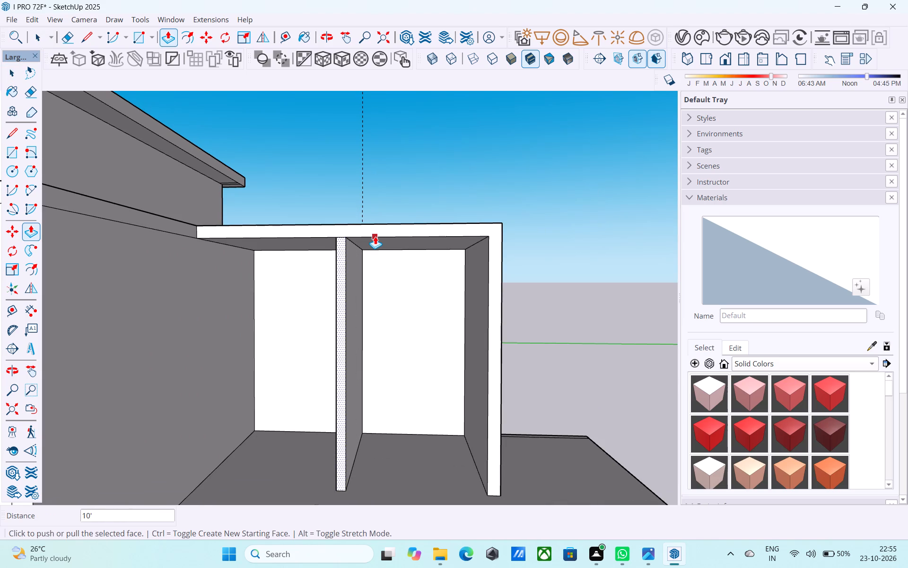
Copy the partition wall's front vertical edge back 4.5" twice, marking a set-back 4.5" strip on the side facing the main block.
{"action": "scroll", "coordinate": [375, 236], "scroll_direction": "down", "scroll_amount": 6}
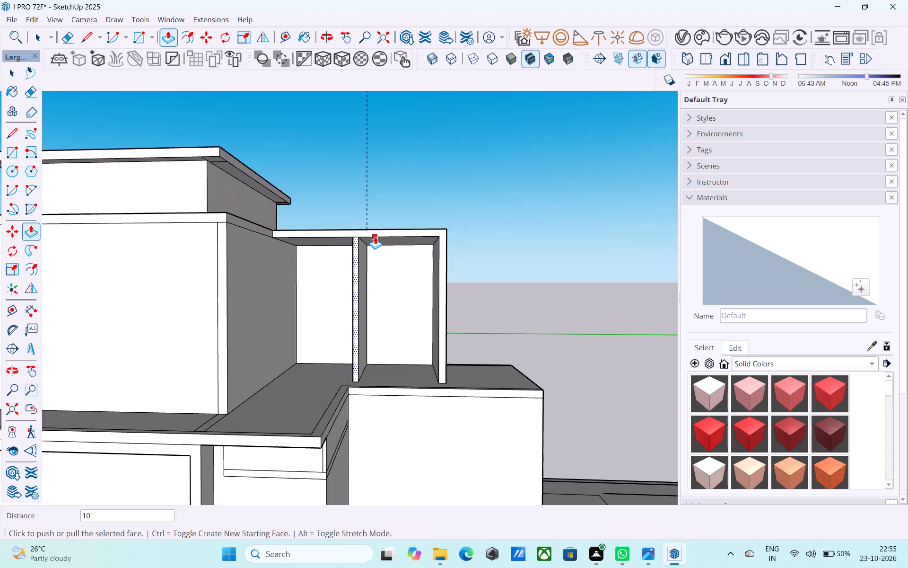
{"action": "middle_click_drag", "start_coordinate": [374, 247], "coordinate": [405, 237]}
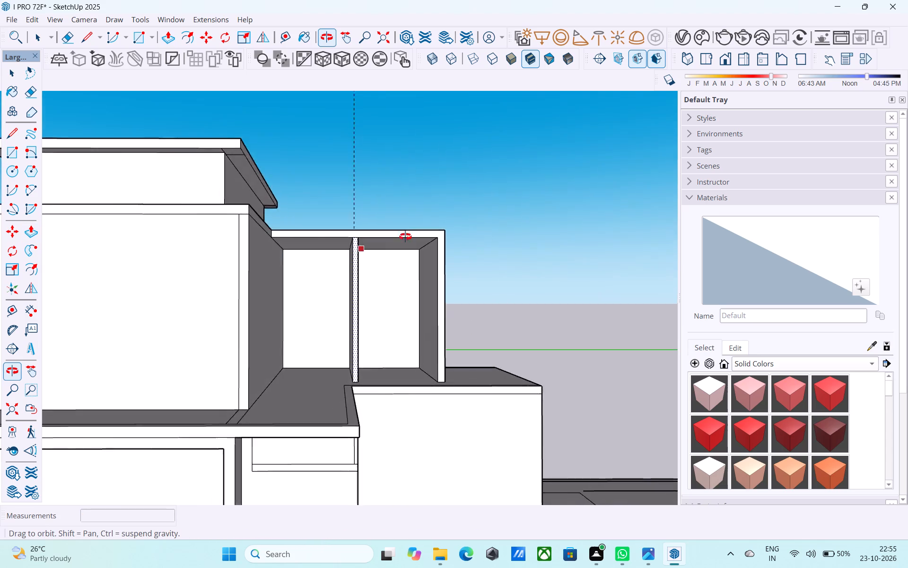
{"action": "middle_click_drag", "start_coordinate": [405, 237], "coordinate": [432, 183]}
{"action": "middle_click_drag", "start_coordinate": [415, 218], "coordinate": [411, 253]}
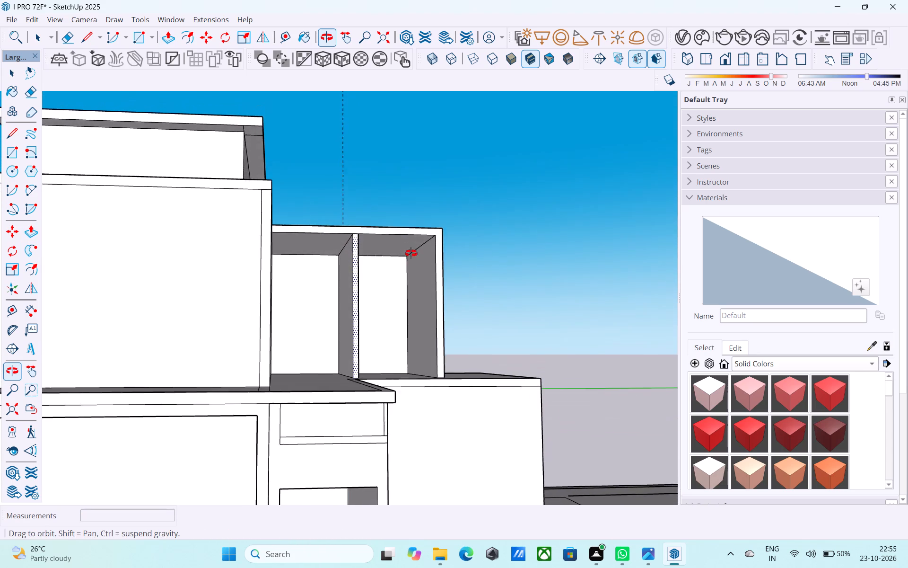
{"action": "middle_click_drag", "start_coordinate": [411, 253], "coordinate": [438, 268]}
{"action": "scroll", "coordinate": [404, 273], "scroll_direction": "up", "scroll_amount": 4}
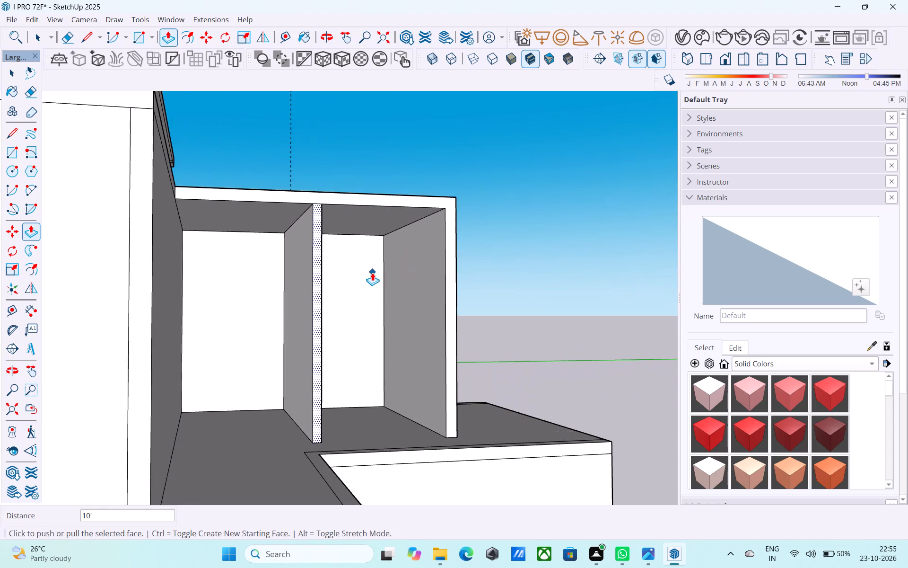
{"action": "scroll", "coordinate": [373, 272], "scroll_direction": "down", "scroll_amount": 2}
{"action": "middle_click_drag", "start_coordinate": [373, 272], "coordinate": [391, 342]}
{"action": "scroll", "coordinate": [314, 293], "scroll_direction": "up", "scroll_amount": 8}
{"action": "key", "text": "space"}
{"action": "left_click", "coordinate": [343, 278]}
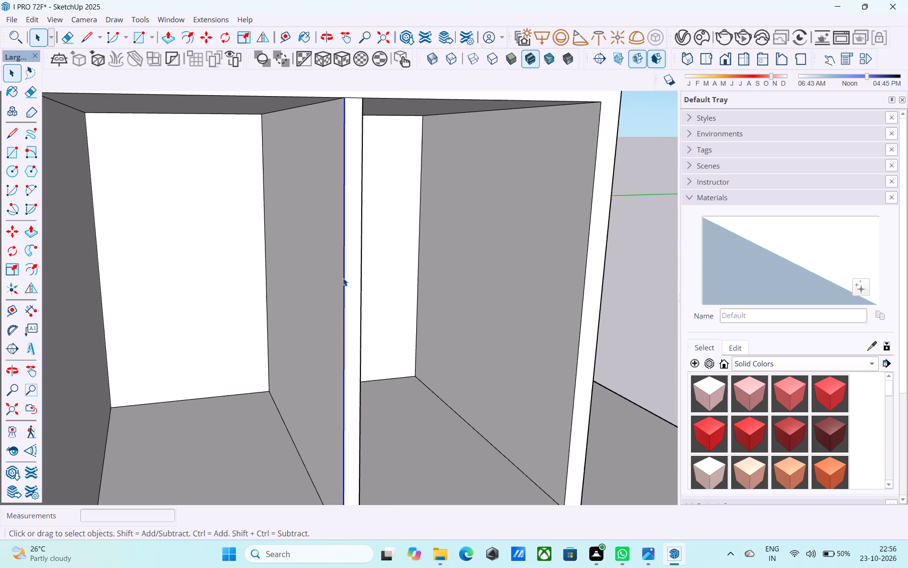
{"action": "key", "text": "m"}
{"action": "left_click", "coordinate": [342, 279]}
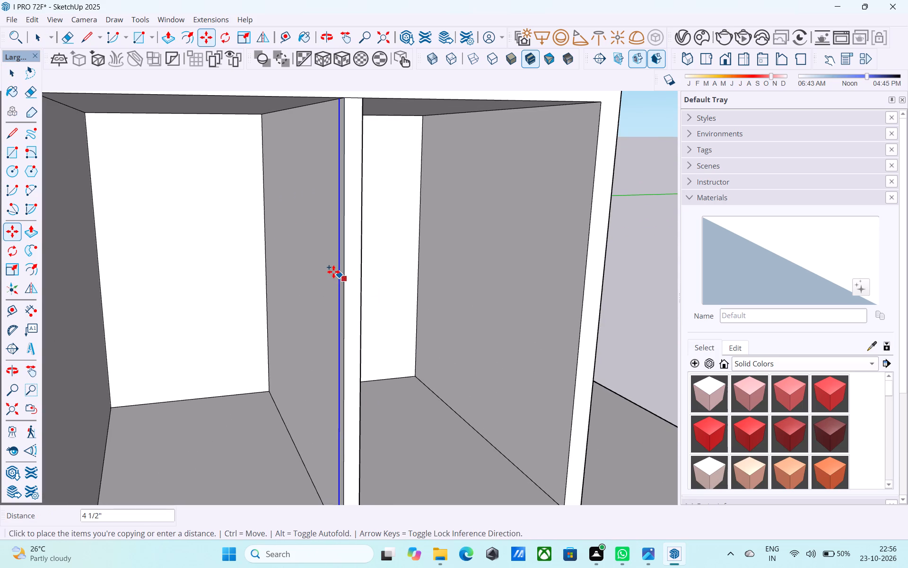
{"action": "left_click", "coordinate": [333, 272]}
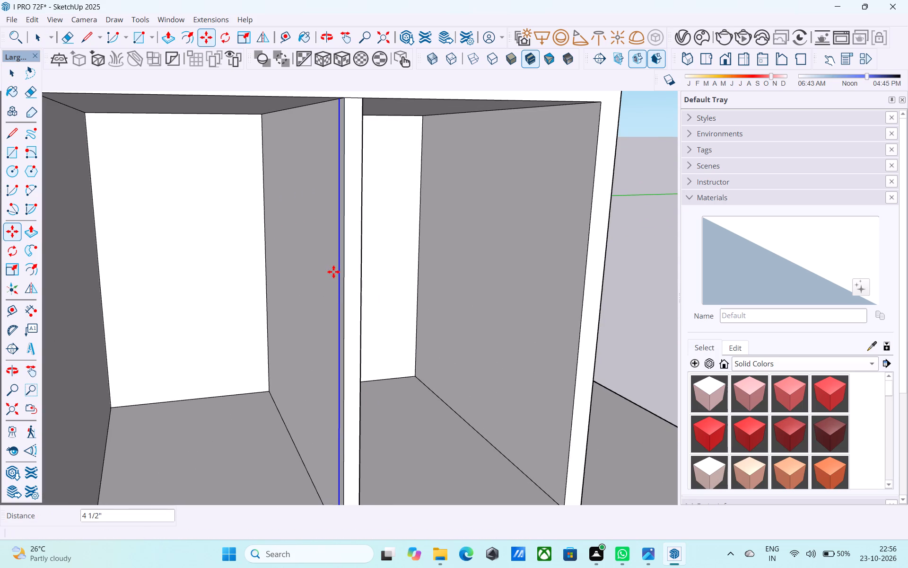
{"action": "left_click", "coordinate": [337, 273]}
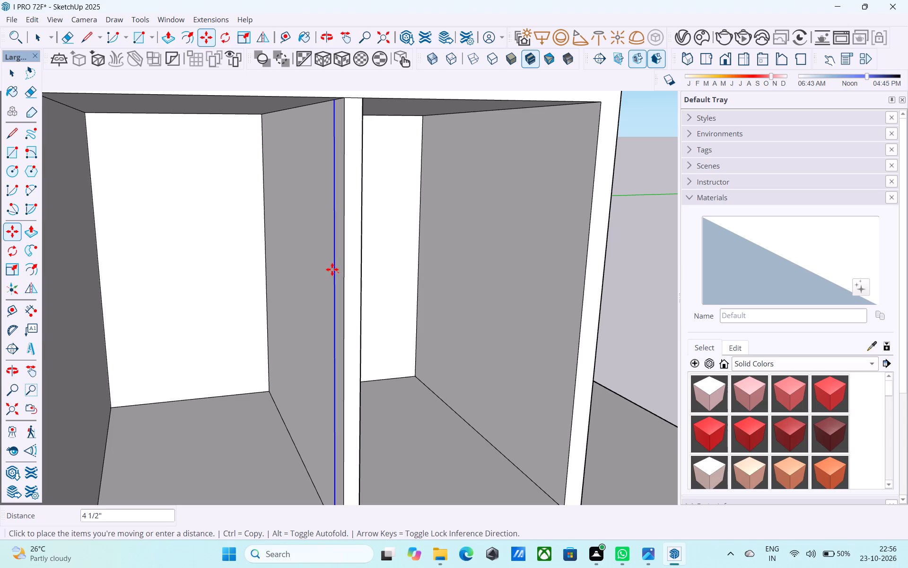
{"action": "left_click", "coordinate": [331, 269]}
Push/pull the set-back 4.5" strip 5' 7 1/2" across to the main block, closing off the bay between them.
{"action": "scroll", "coordinate": [336, 265], "scroll_direction": "up", "scroll_amount": 6}
{"action": "key", "text": "space"}
{"action": "left_click", "coordinate": [336, 262]}
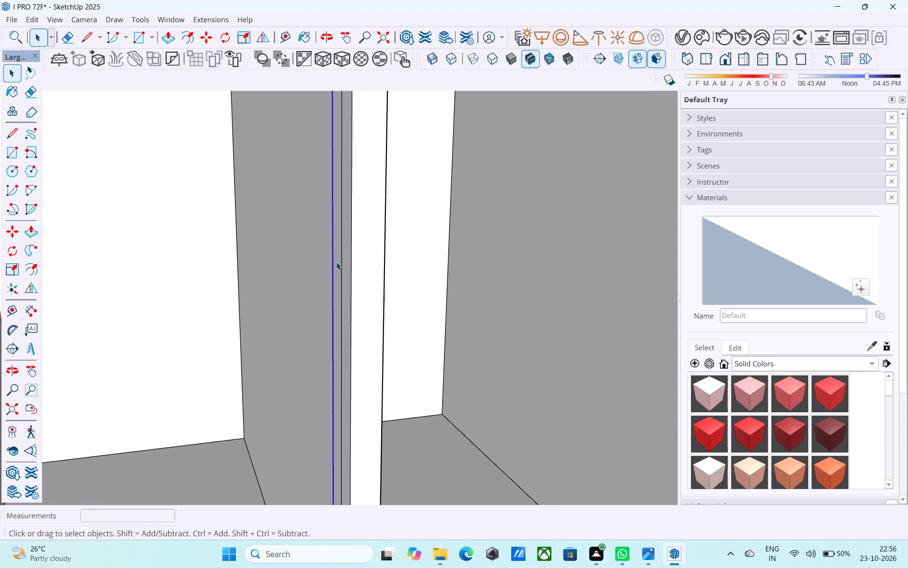
{"action": "key", "text": "p"}
{"action": "left_click", "coordinate": [336, 262]}
{"action": "scroll", "coordinate": [329, 263], "scroll_direction": "down", "scroll_amount": 9}
{"action": "middle_click_drag", "start_coordinate": [314, 266], "coordinate": [218, 252]}
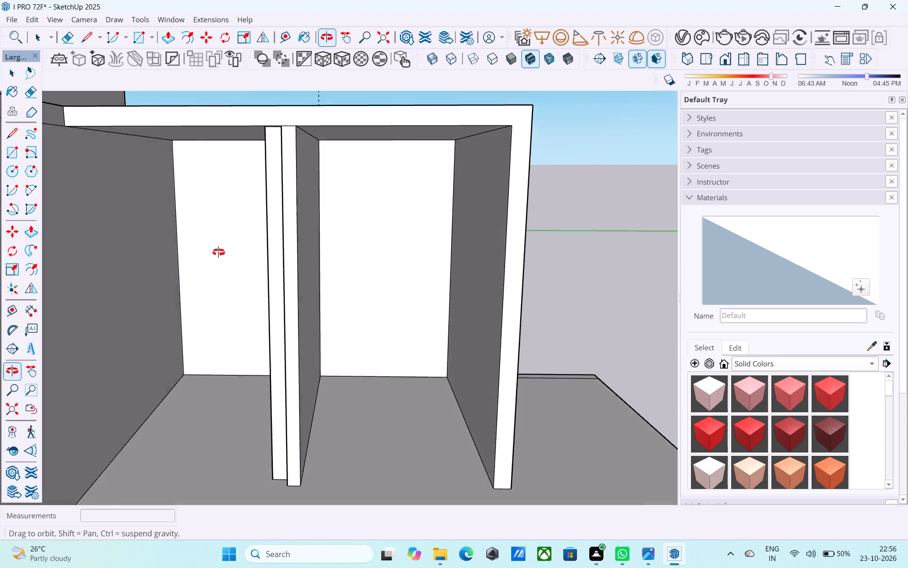
{"action": "middle_click_drag", "start_coordinate": [218, 252], "coordinate": [194, 249]}
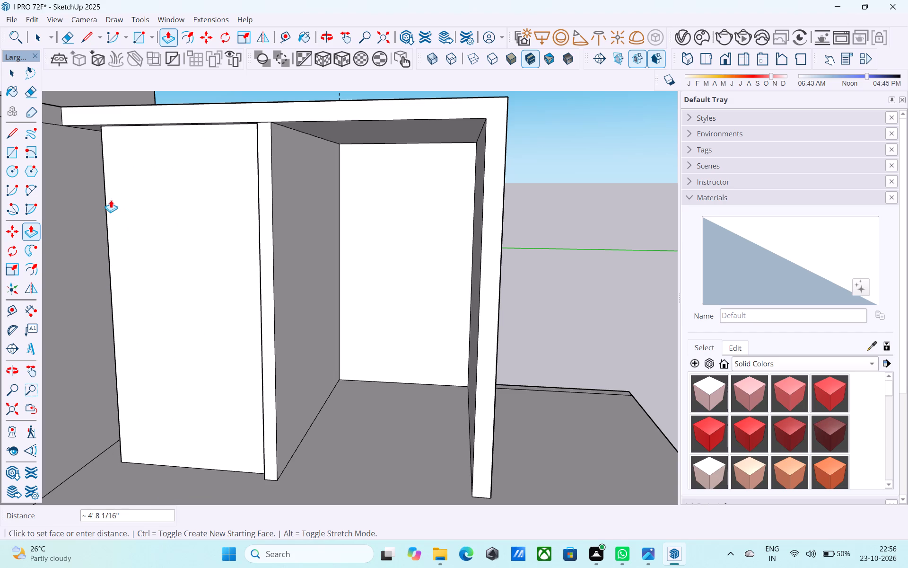
{"action": "left_click", "coordinate": [76, 200]}
Copy the slab underside's front edge over the open bay back 4.5" twice, marking a set-back 4.5" strip.
{"action": "scroll", "coordinate": [119, 236], "scroll_direction": "down", "scroll_amount": 5}
{"action": "middle_click_drag", "start_coordinate": [120, 239], "coordinate": [204, 159]}
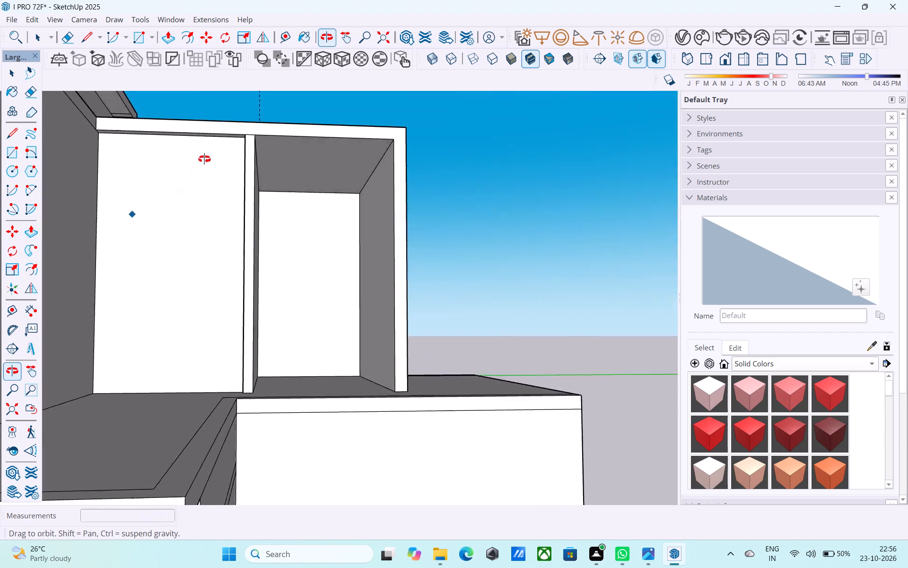
{"action": "middle_click_drag", "start_coordinate": [204, 159], "coordinate": [119, 246]}
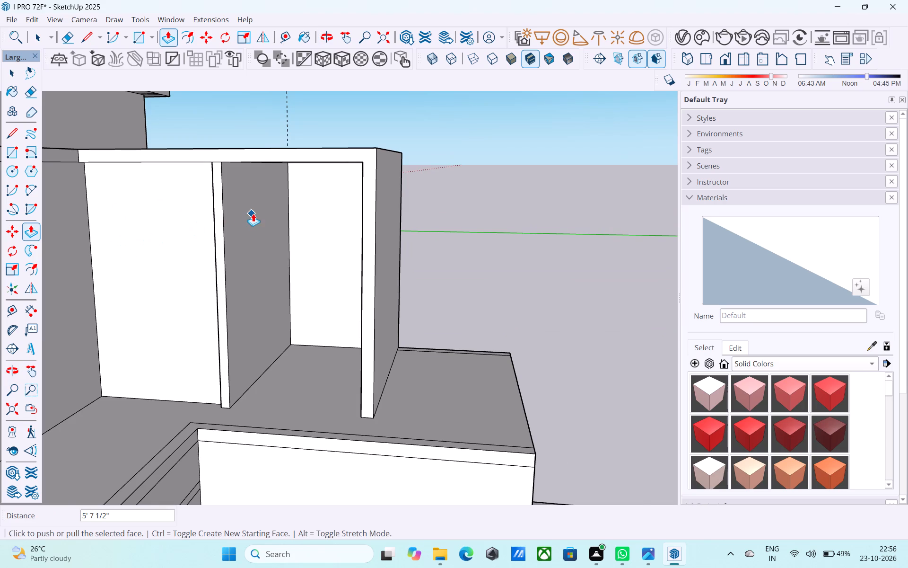
{"action": "scroll", "coordinate": [254, 212], "scroll_direction": "up", "scroll_amount": 4}
{"action": "middle_click_drag", "start_coordinate": [255, 212], "coordinate": [238, 282], "text": "shift"}
{"action": "scroll", "coordinate": [240, 249], "scroll_direction": "up", "scroll_amount": 5}
{"action": "key", "text": "space"}
{"action": "left_click", "coordinate": [218, 202]}
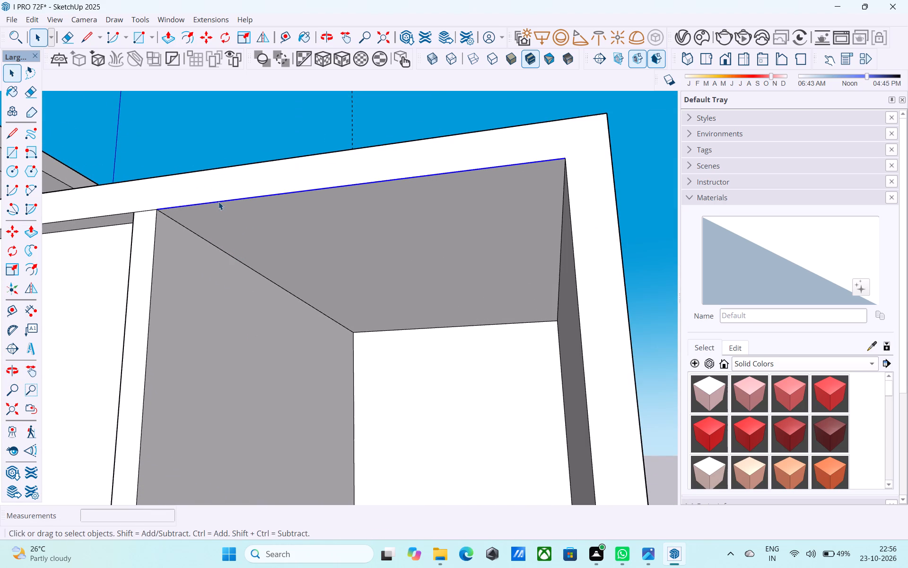
{"action": "key", "text": "m"}
{"action": "left_click", "coordinate": [156, 210]}
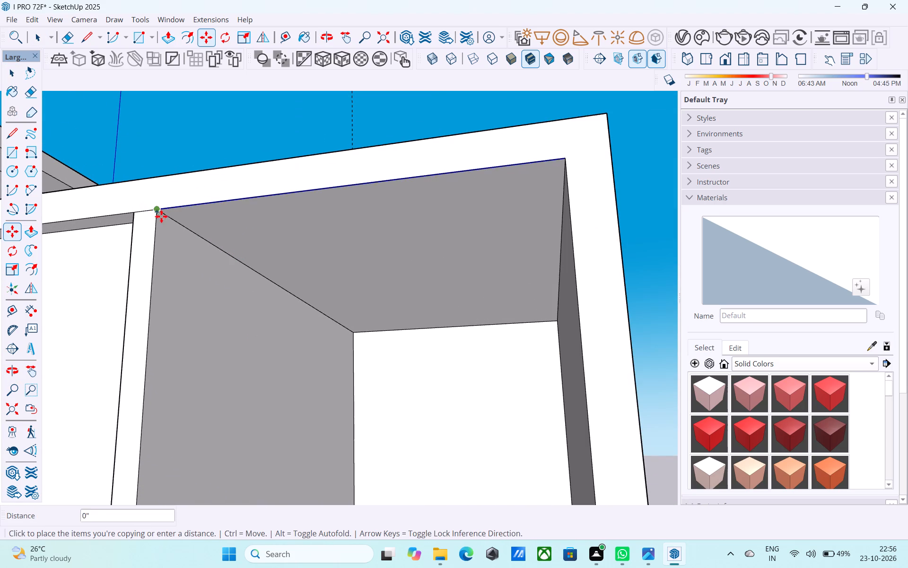
{"action": "scroll", "coordinate": [166, 218], "scroll_direction": "up", "scroll_amount": 3}
{"action": "left_click", "coordinate": [166, 218]}
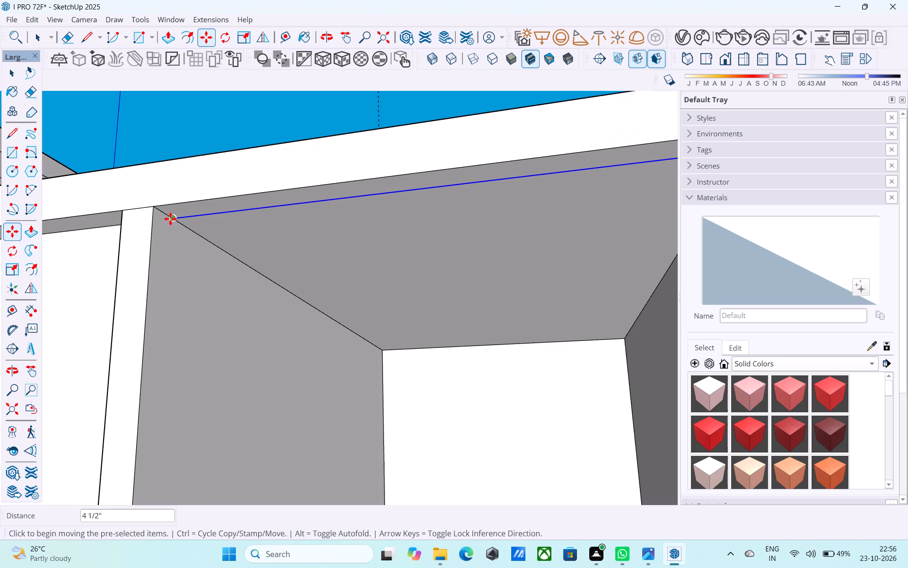
{"action": "left_click", "coordinate": [170, 218]}
{"action": "left_click", "coordinate": [185, 227]}
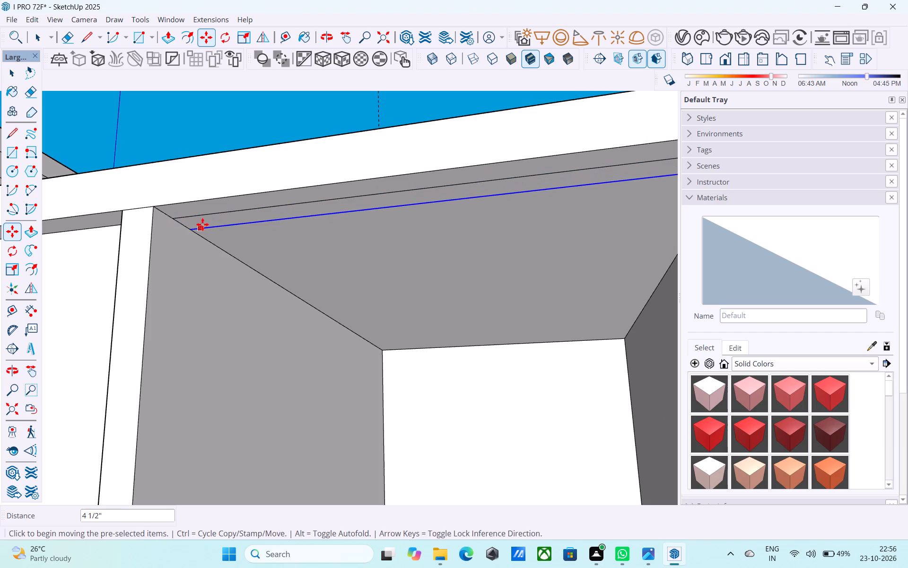
Push/pull the 4.5" strip on the slab's underside down 1', forming a drop beam across the open bay.
{"action": "key", "text": "space"}
{"action": "left_click", "coordinate": [206, 223]}
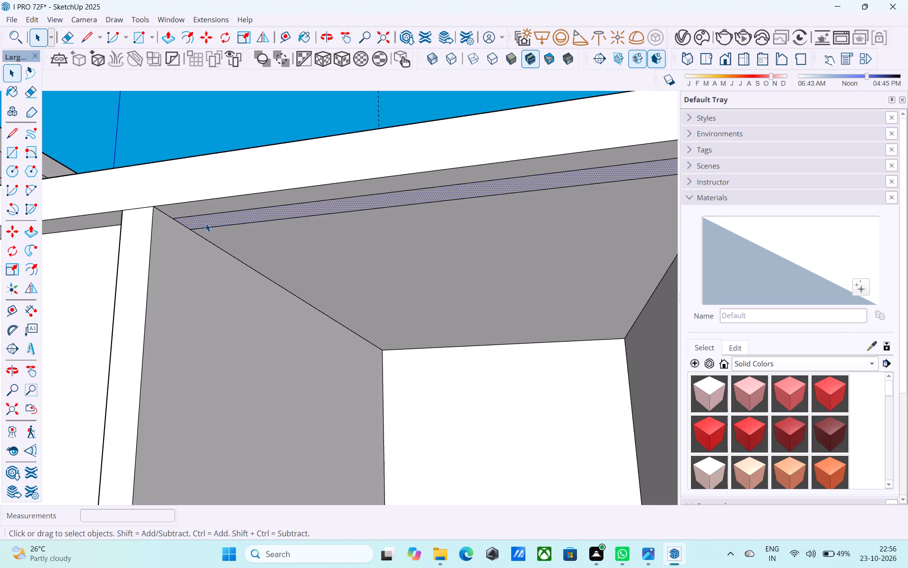
{"action": "key", "text": "p"}
{"action": "left_click", "coordinate": [206, 221]}
{"action": "type", "text": "2'"}
{"action": "key", "text": "Return"}
{"action": "type", "text": "1'"}
{"action": "key", "text": "Return"}
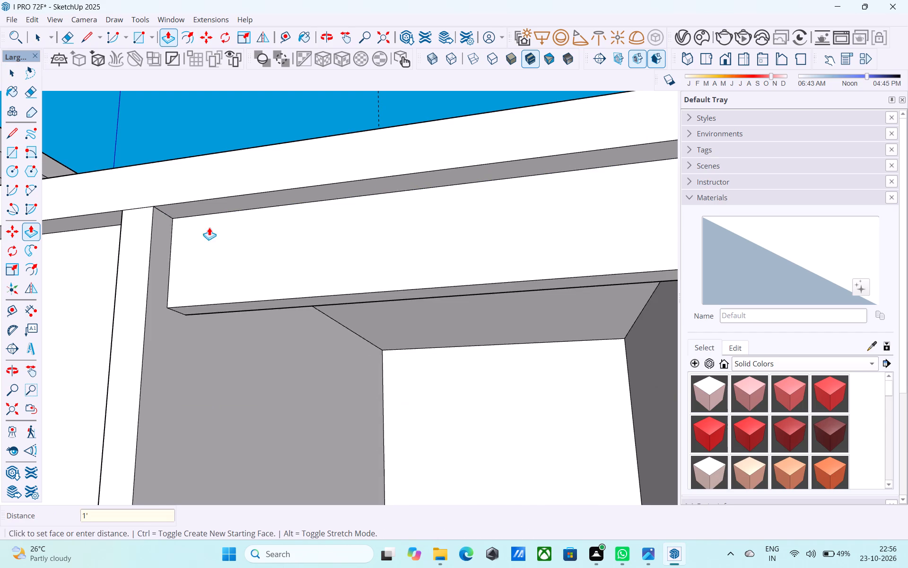
{"action": "key", "text": "space"}
Draw a 9' vertical line on the outer side wall's inner face, from the drop beam's front lower corner to the lower roof.
{"action": "scroll", "coordinate": [209, 227], "scroll_direction": "down", "scroll_amount": 12}
{"action": "middle_click_drag", "start_coordinate": [306, 242], "coordinate": [481, 289]}
{"action": "scroll", "coordinate": [460, 248], "scroll_direction": "down", "scroll_amount": 3}
{"action": "middle_click_drag", "start_coordinate": [478, 280], "coordinate": [511, 314]}
{"action": "scroll", "coordinate": [480, 301], "scroll_direction": "up", "scroll_amount": 5}
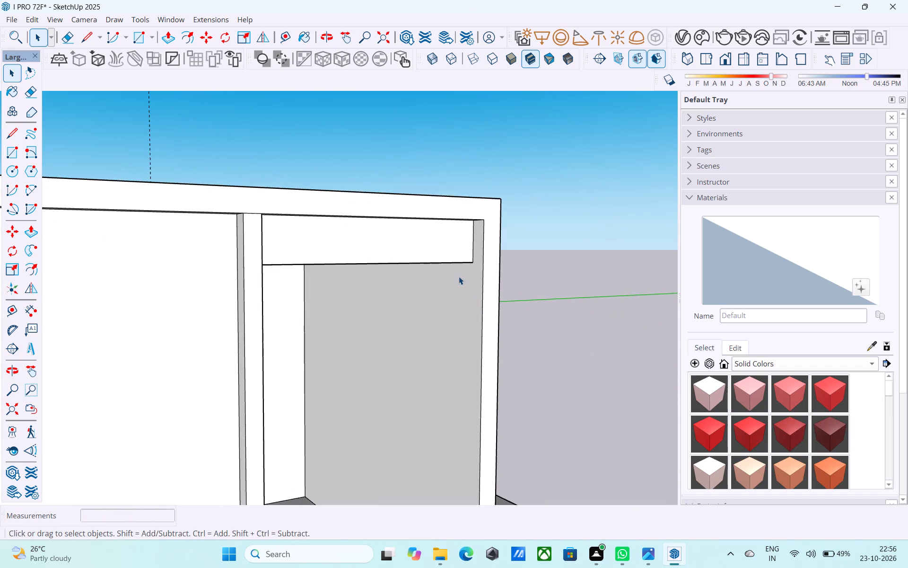
{"action": "scroll", "coordinate": [458, 275], "scroll_direction": "up", "scroll_amount": 4}
{"action": "middle_click_drag", "start_coordinate": [458, 274], "coordinate": [485, 193]}
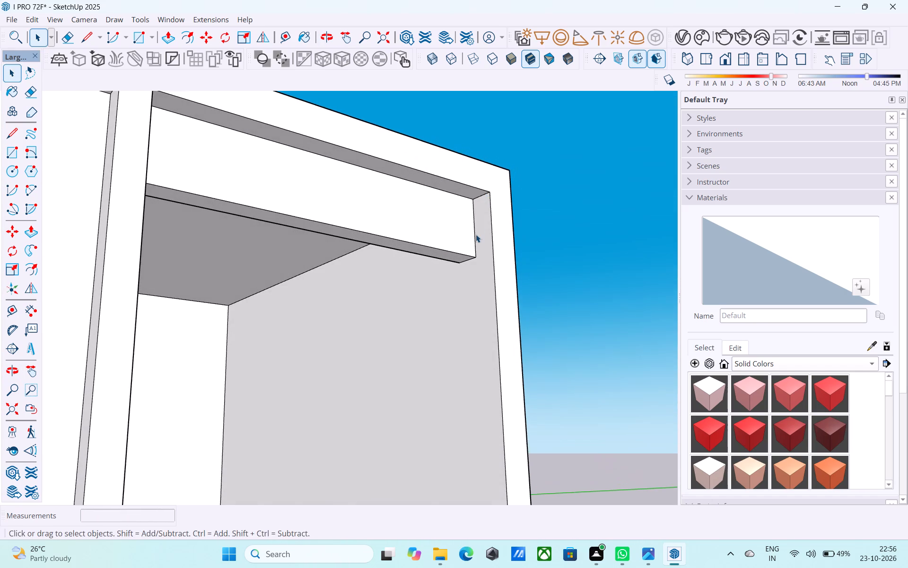
{"action": "key", "text": "l"}
{"action": "left_click", "coordinate": [478, 256]}
{"action": "scroll", "coordinate": [463, 225], "scroll_direction": "down", "scroll_amount": 6}
{"action": "middle_click_drag", "start_coordinate": [451, 218], "coordinate": [273, 248]}
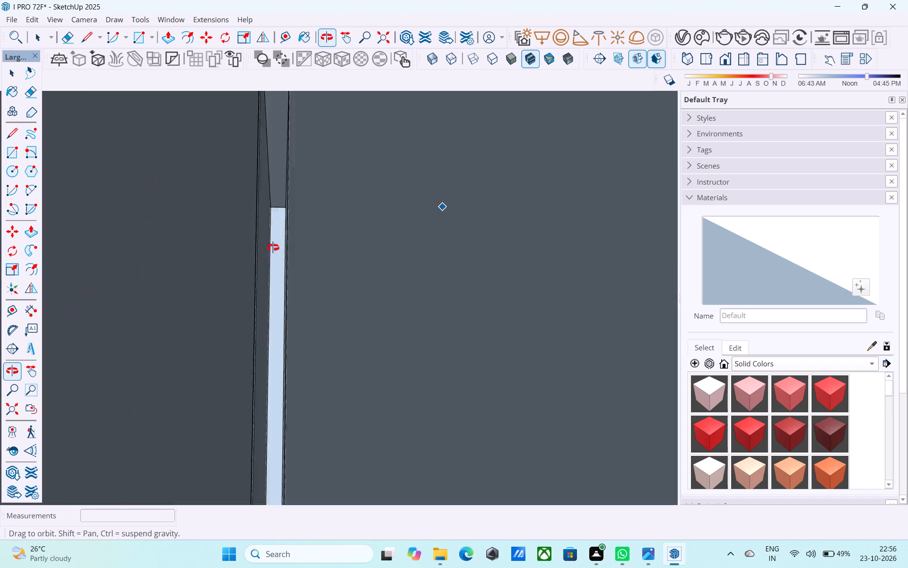
{"action": "middle_click_drag", "start_coordinate": [273, 248], "coordinate": [220, 251]}
{"action": "middle_click_drag", "start_coordinate": [323, 255], "coordinate": [122, 251], "text": "shift"}
{"action": "scroll", "coordinate": [125, 250], "scroll_direction": "down", "scroll_amount": 3}
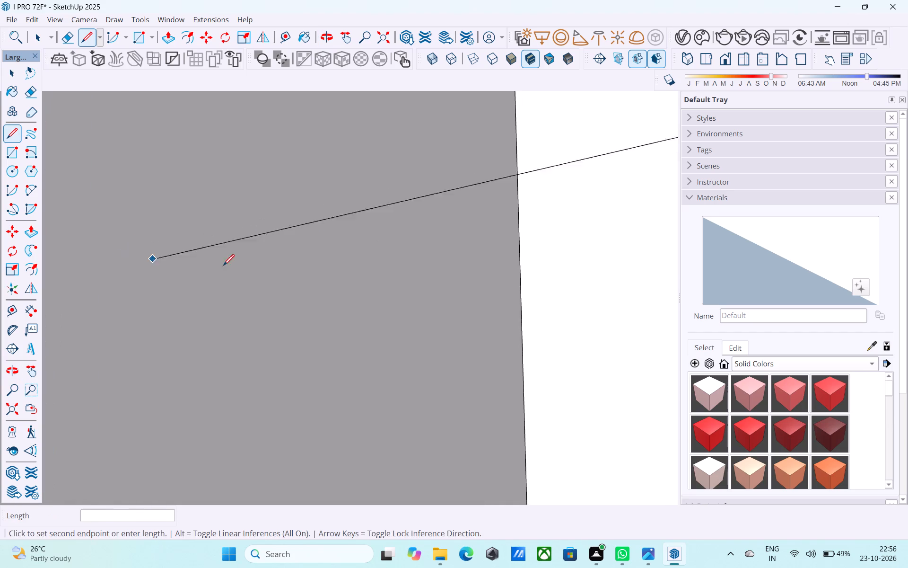
{"action": "scroll", "coordinate": [223, 266], "scroll_direction": "down", "scroll_amount": 20}
{"action": "scroll", "coordinate": [223, 266], "scroll_direction": "down", "scroll_amount": 17}
{"action": "middle_click_drag", "start_coordinate": [405, 284], "coordinate": [306, 258], "text": "shift"}
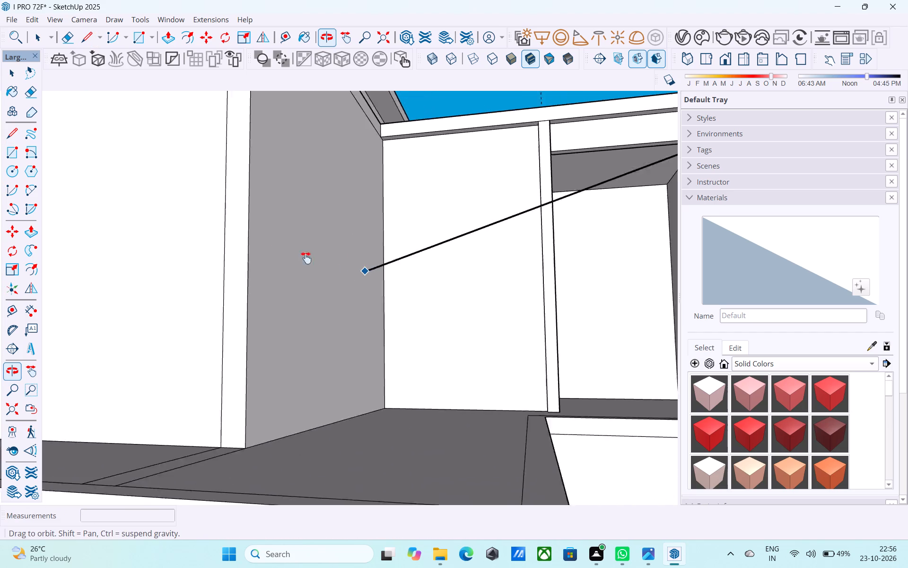
{"action": "middle_click_drag", "start_coordinate": [306, 258], "coordinate": [353, 283], "text": "shift"}
{"action": "middle_click_drag", "start_coordinate": [528, 277], "coordinate": [423, 335], "text": "shift"}
{"action": "scroll", "coordinate": [419, 337], "scroll_direction": "up", "scroll_amount": 4}
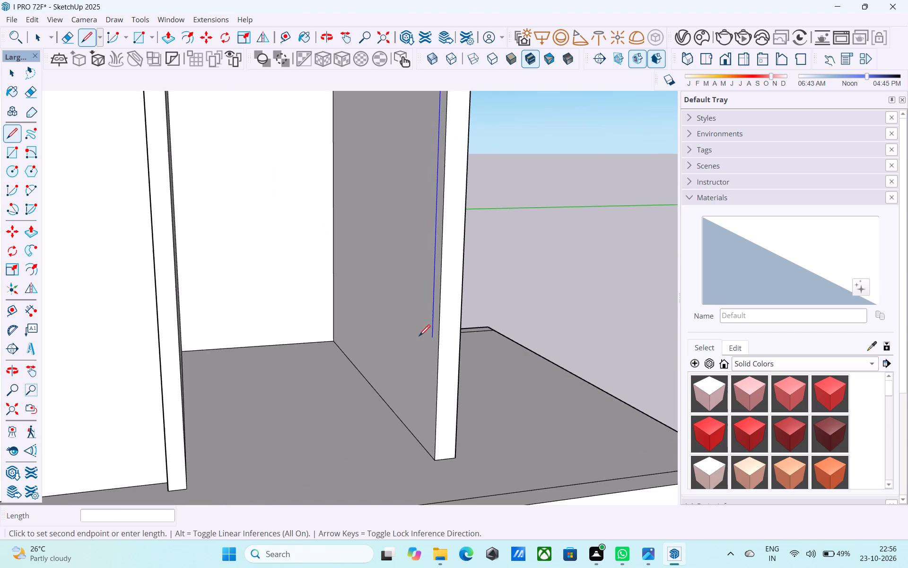
{"action": "scroll", "coordinate": [419, 337], "scroll_direction": "up", "scroll_amount": 1}
{"action": "scroll", "coordinate": [428, 417], "scroll_direction": "up", "scroll_amount": 6}
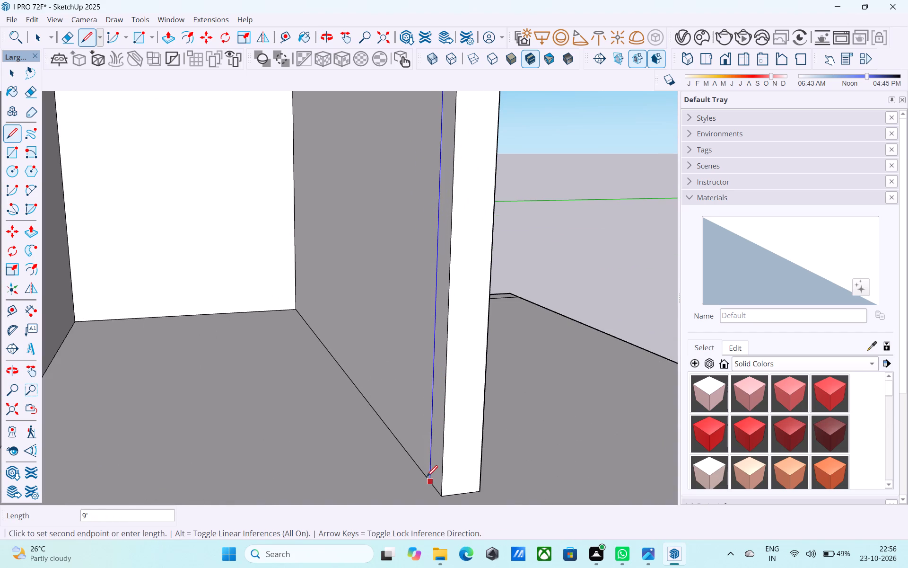
{"action": "left_click", "coordinate": [428, 482]}
Draw a parallel 9' vertical line from the drop beam's rear lower corner to the lower roof, completing a strip on the outer wall.
{"action": "middle_click_drag", "start_coordinate": [432, 249], "coordinate": [445, 257], "text": "shift"}
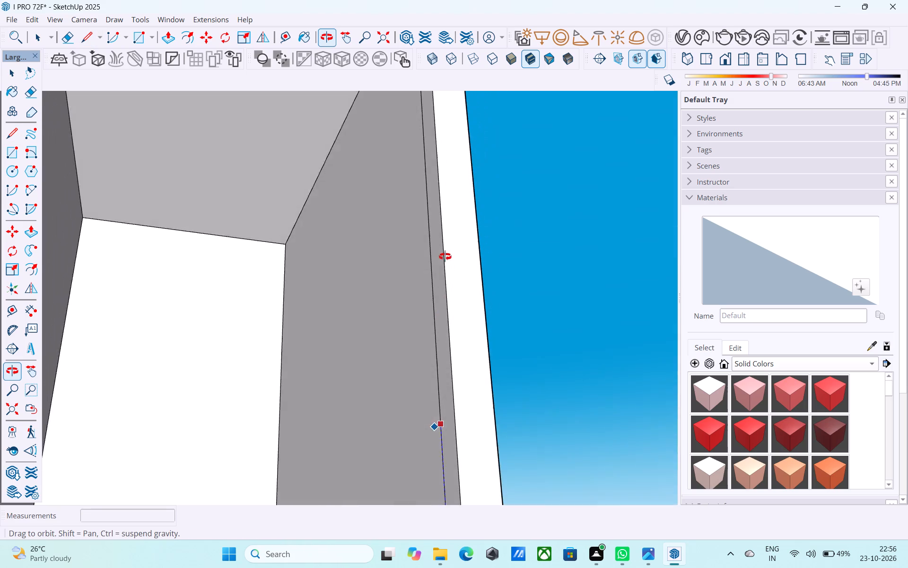
{"action": "middle_click_drag", "start_coordinate": [445, 257], "coordinate": [478, 370], "text": "shift"}
{"action": "left_click", "coordinate": [432, 152]}
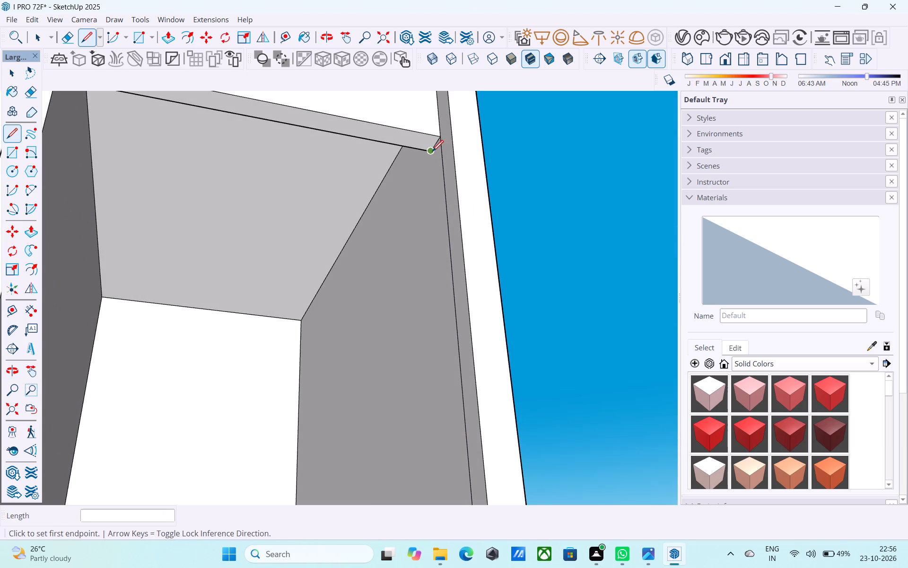
{"action": "scroll", "coordinate": [431, 151], "scroll_direction": "down", "scroll_amount": 5}
{"action": "middle_click_drag", "start_coordinate": [431, 153], "coordinate": [105, 225], "text": "shift"}
{"action": "middle_click_drag", "start_coordinate": [348, 197], "coordinate": [254, 225], "text": "shift"}
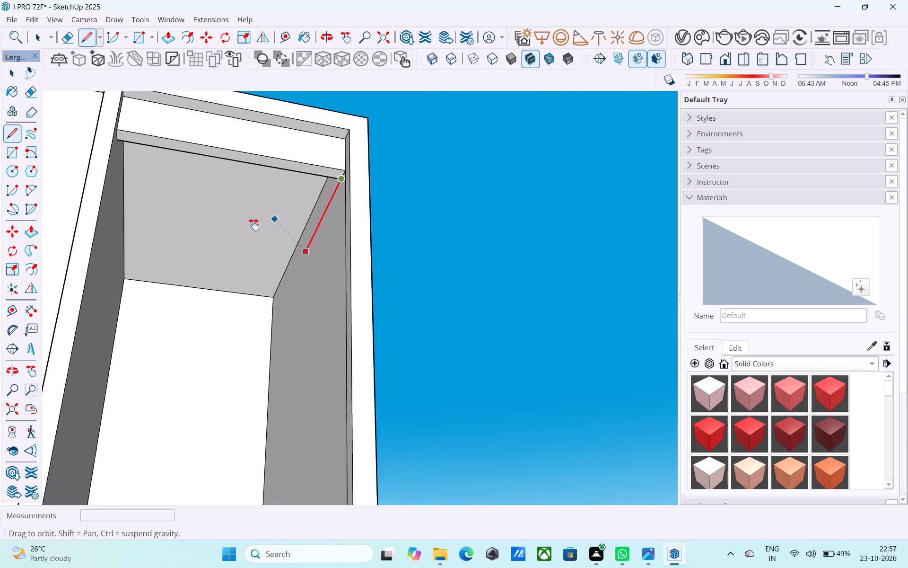
{"action": "middle_click_drag", "start_coordinate": [254, 225], "coordinate": [291, 319], "text": "shift"}
{"action": "scroll", "coordinate": [357, 346], "scroll_direction": "up", "scroll_amount": 4}
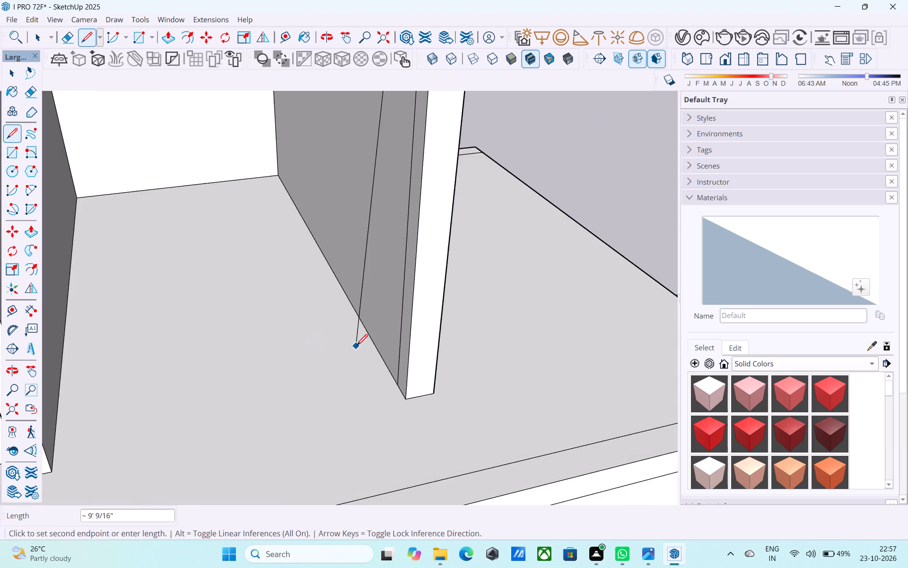
{"action": "scroll", "coordinate": [363, 350], "scroll_direction": "up", "scroll_amount": 3}
{"action": "left_click", "coordinate": [403, 378]}
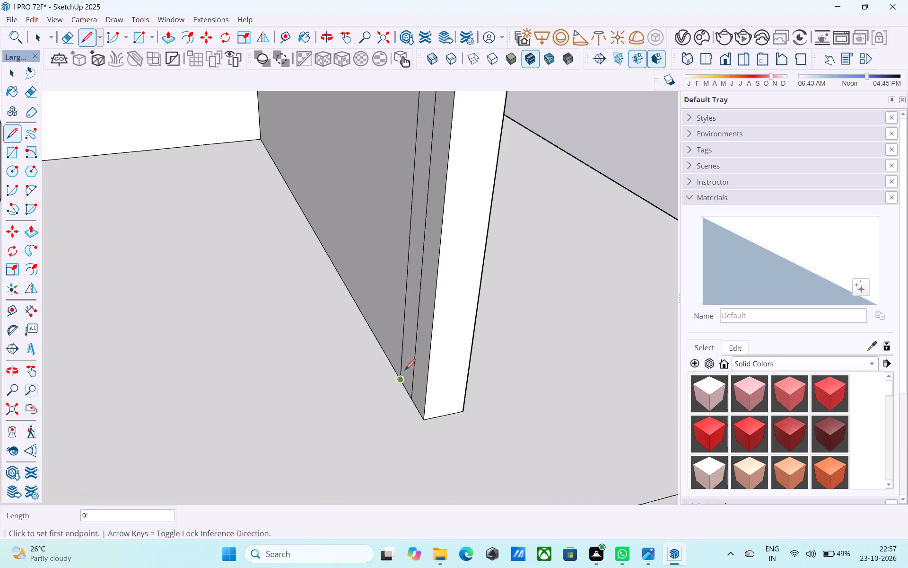
Push/pull the narrow vertical strip on the outer side wall 1' into the opening, forming a side jamb below the drop beam.
{"action": "scroll", "coordinate": [413, 364], "scroll_direction": "down", "scroll_amount": 4}
{"action": "key", "text": "v"}
{"action": "key", "text": "space"}
{"action": "left_click", "coordinate": [406, 350]}
{"action": "left_click", "coordinate": [409, 350]}
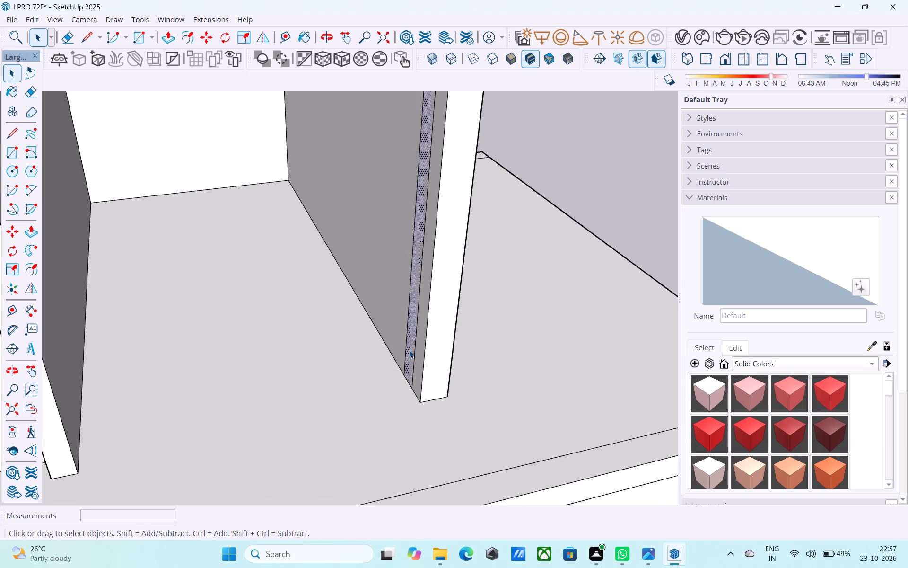
{"action": "key", "text": "p"}
{"action": "left_click", "coordinate": [409, 350]}
{"action": "key", "text": "1"}
{"action": "key", "text": "apostrophe"}
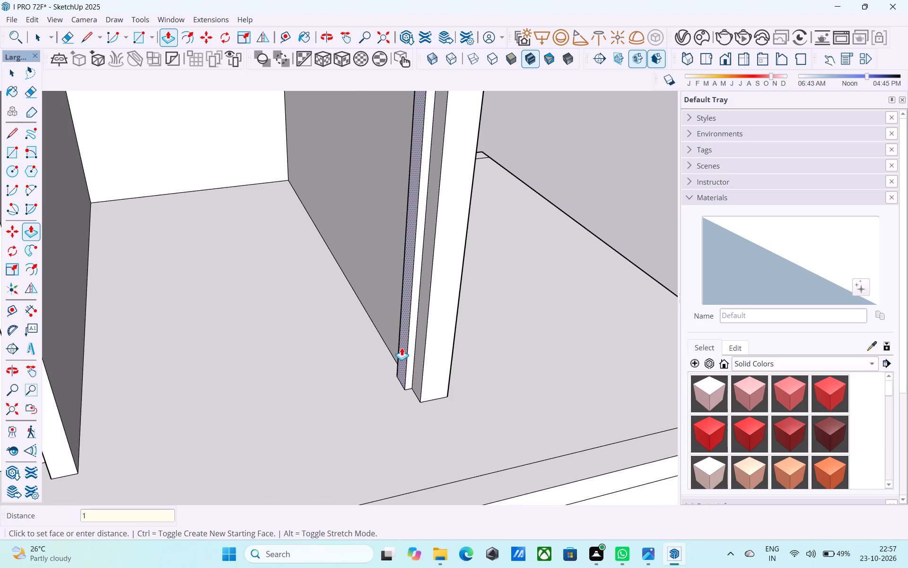
{"action": "key", "text": "Return"}
{"action": "key", "text": "space"}
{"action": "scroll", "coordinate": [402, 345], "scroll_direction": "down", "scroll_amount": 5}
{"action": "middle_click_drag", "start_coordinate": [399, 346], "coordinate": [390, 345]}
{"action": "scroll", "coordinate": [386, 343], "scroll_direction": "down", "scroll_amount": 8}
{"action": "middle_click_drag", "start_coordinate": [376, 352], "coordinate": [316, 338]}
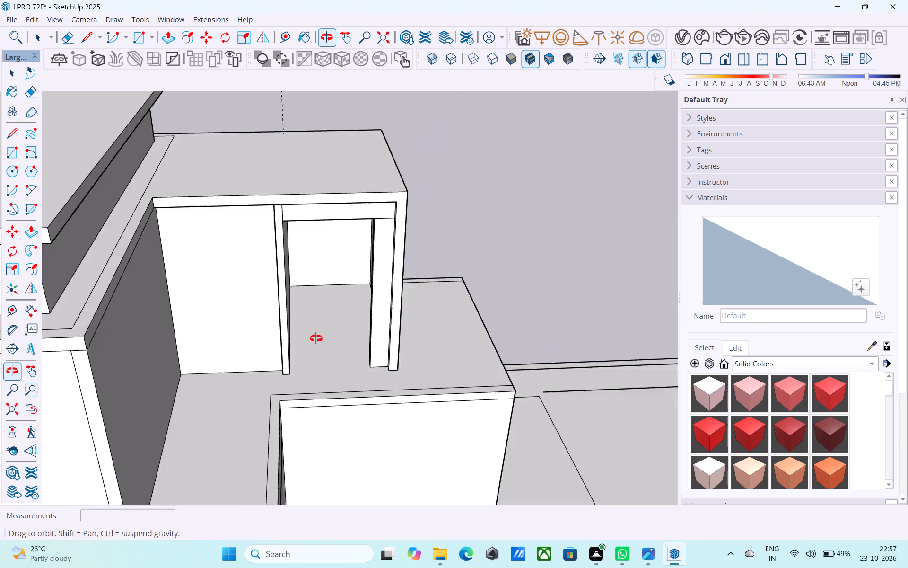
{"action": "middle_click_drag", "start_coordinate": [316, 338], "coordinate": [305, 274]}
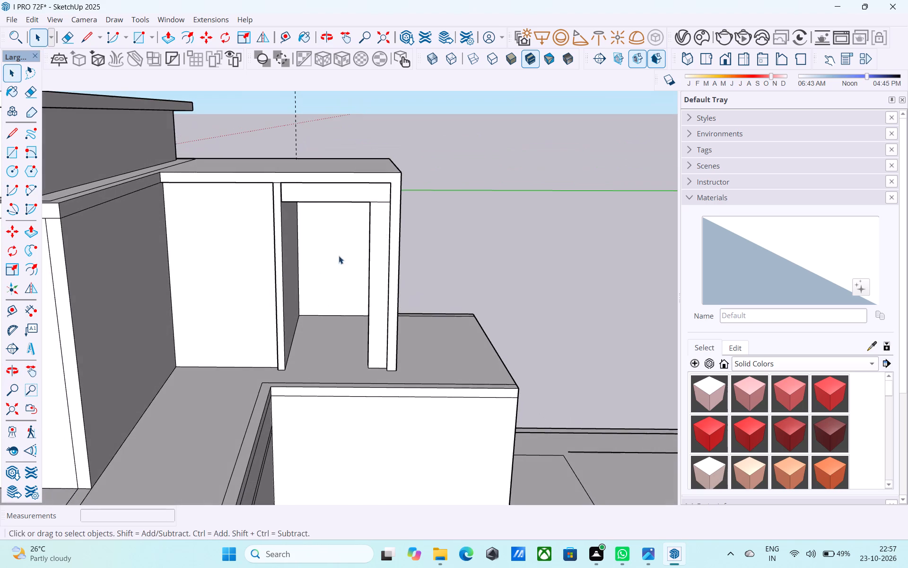
Erase the seam edge between the drop beam and the side jamb on their front face.
{"action": "middle_click_drag", "start_coordinate": [386, 226], "coordinate": [392, 252], "text": "shift"}
{"action": "scroll", "coordinate": [389, 246], "scroll_direction": "up", "scroll_amount": 8}
{"action": "key", "text": "e"}
{"action": "left_click_drag", "start_coordinate": [381, 221], "coordinate": [381, 216]}
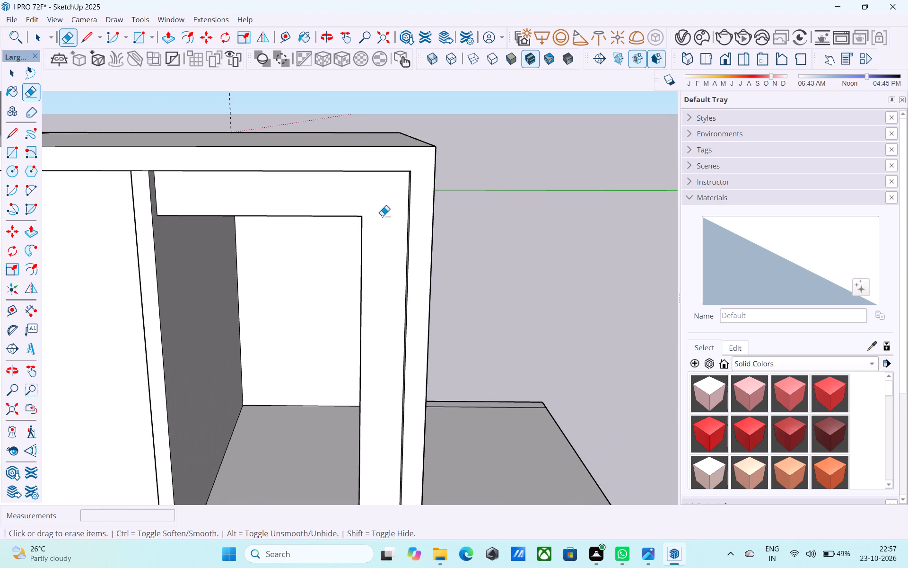
{"action": "key", "text": "space"}
{"action": "middle_click_drag", "start_coordinate": [381, 216], "coordinate": [390, 229]}
{"action": "middle_click_drag", "start_coordinate": [390, 229], "coordinate": [403, 208]}
{"action": "scroll", "coordinate": [400, 211], "scroll_direction": "down", "scroll_amount": 5}
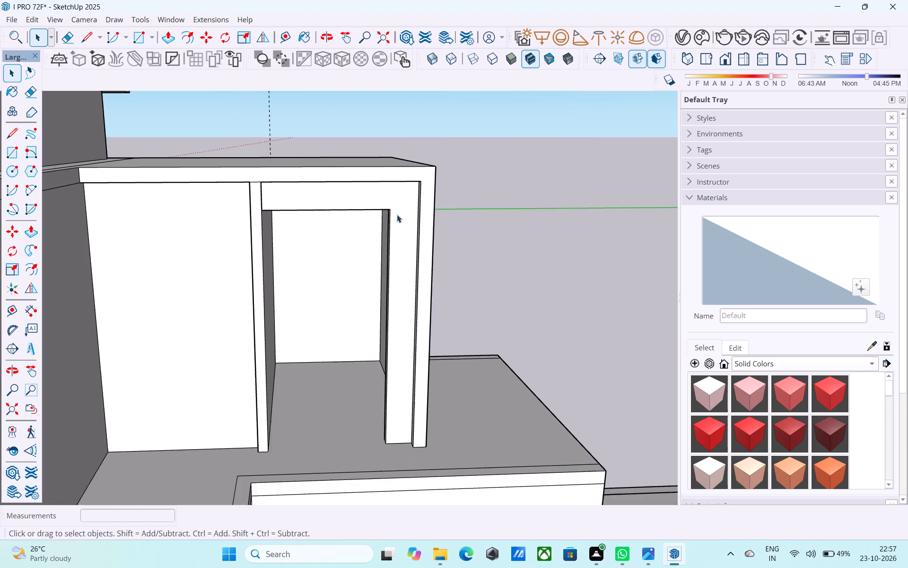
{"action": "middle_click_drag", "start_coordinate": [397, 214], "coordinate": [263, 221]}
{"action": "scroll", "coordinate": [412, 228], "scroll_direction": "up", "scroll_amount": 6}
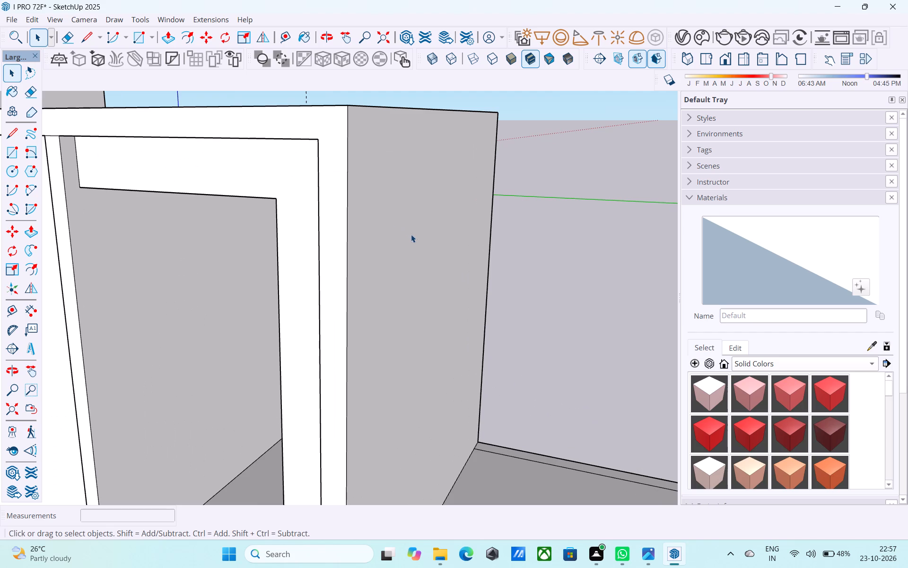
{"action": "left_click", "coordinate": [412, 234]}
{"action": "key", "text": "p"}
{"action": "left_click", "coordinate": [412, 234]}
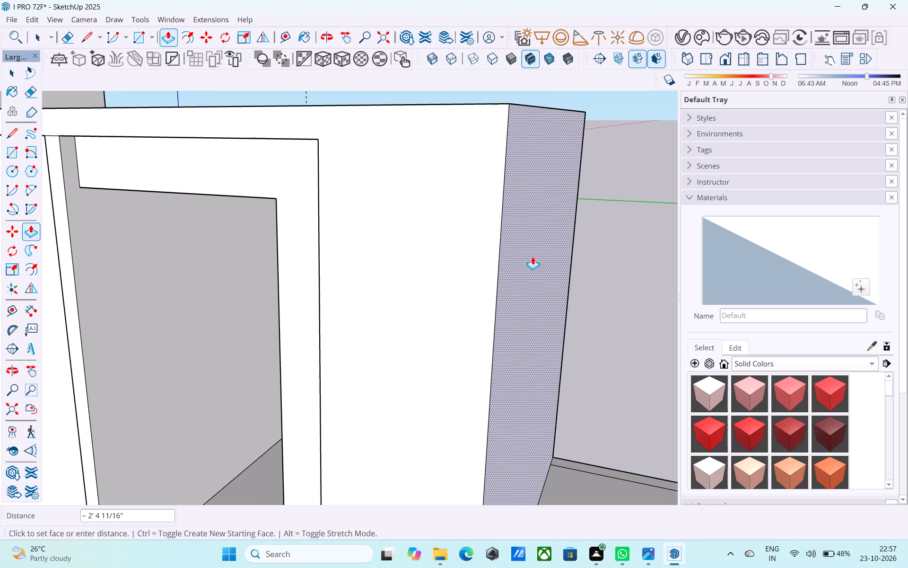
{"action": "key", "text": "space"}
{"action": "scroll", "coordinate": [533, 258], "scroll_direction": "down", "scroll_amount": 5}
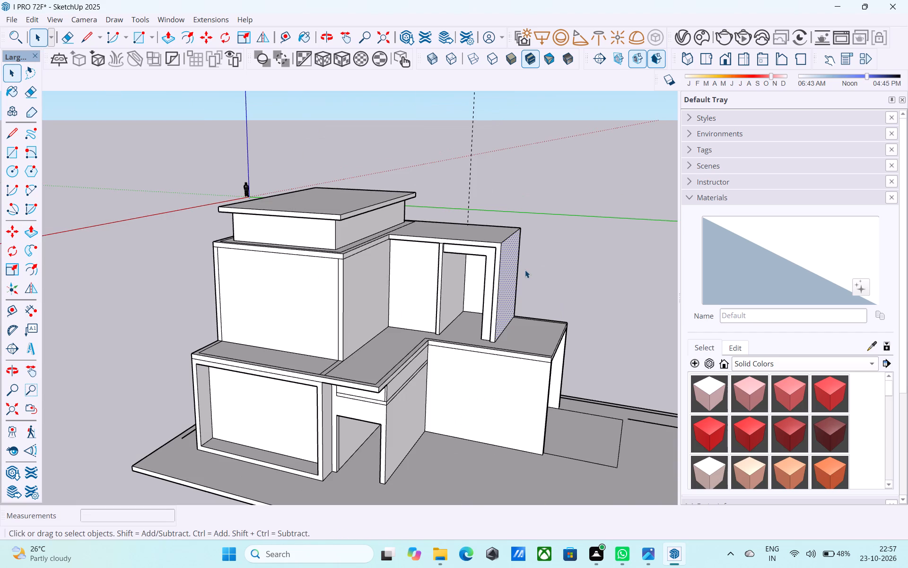
Push/pull the outer side wall's exterior face outward, thickening the wall to about 6' 6".
{"action": "middle_click_drag", "start_coordinate": [518, 267], "coordinate": [506, 225]}
{"action": "scroll", "coordinate": [506, 225], "scroll_direction": "up", "scroll_amount": 5}
{"action": "scroll", "coordinate": [508, 227], "scroll_direction": "down", "scroll_amount": 5}
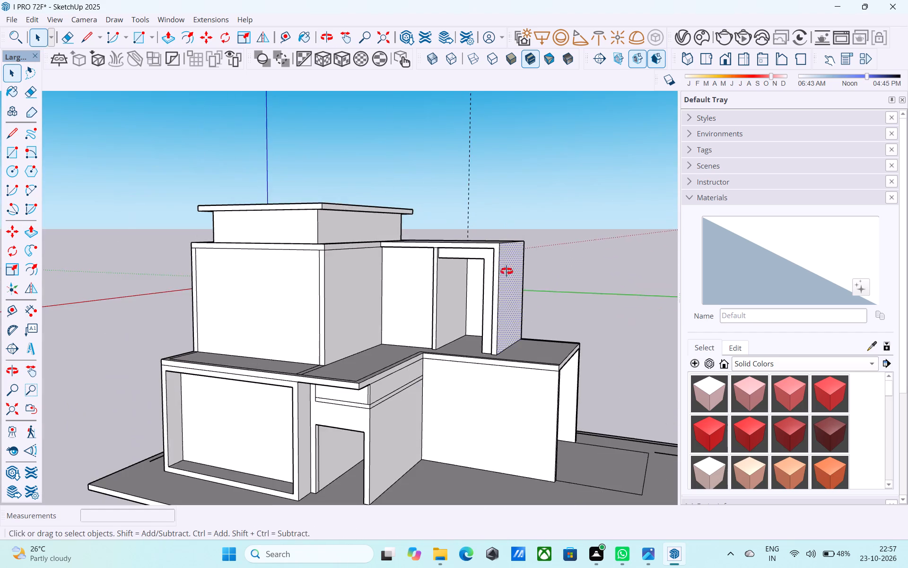
{"action": "middle_click", "coordinate": [505, 272]}
{"action": "scroll", "coordinate": [498, 275], "scroll_direction": "up", "scroll_amount": 5}
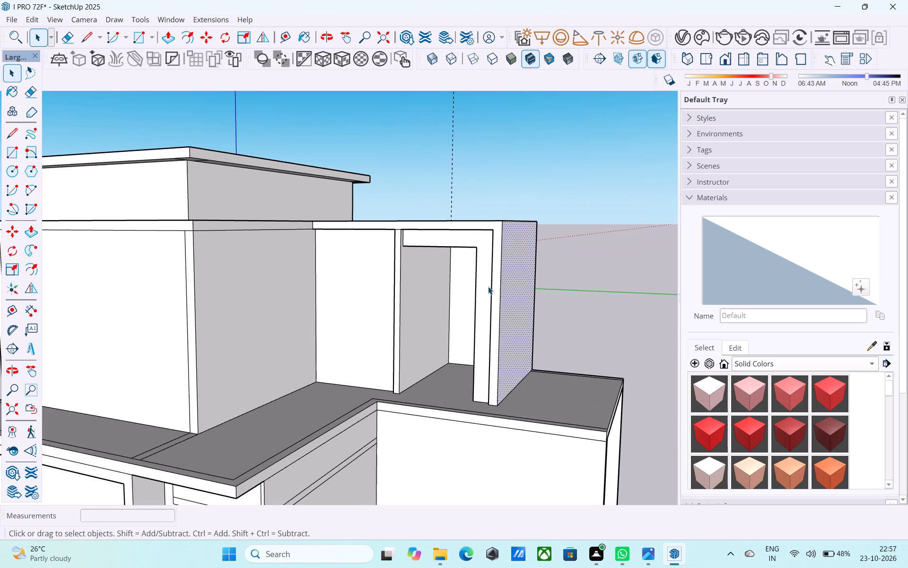
{"action": "scroll", "coordinate": [518, 276], "scroll_direction": "up", "scroll_amount": 1}
{"action": "middle_click_drag", "start_coordinate": [505, 279], "coordinate": [460, 293]}
{"action": "key", "text": "p"}
{"action": "left_click", "coordinate": [487, 299]}
{"action": "scroll", "coordinate": [501, 299], "scroll_direction": "down", "scroll_amount": 7}
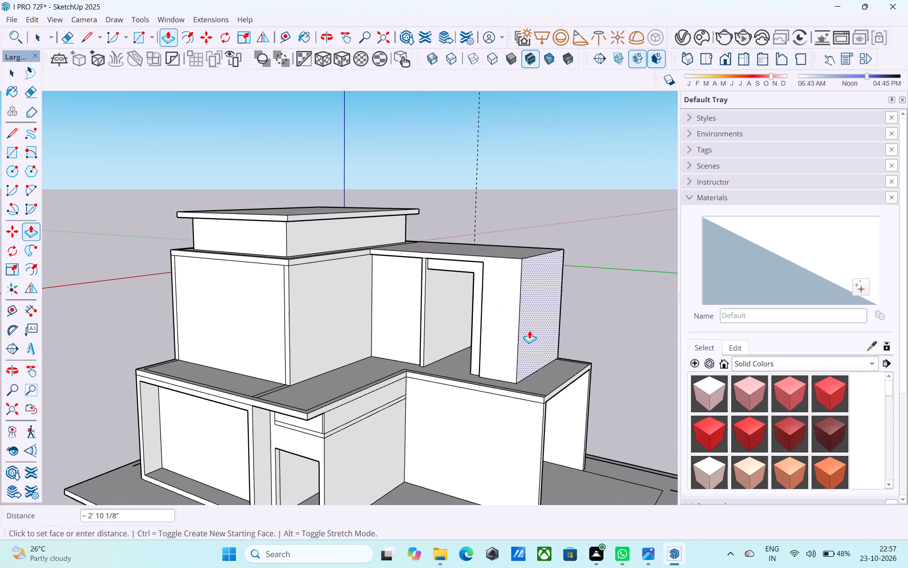
{"action": "left_click", "coordinate": [560, 390]}
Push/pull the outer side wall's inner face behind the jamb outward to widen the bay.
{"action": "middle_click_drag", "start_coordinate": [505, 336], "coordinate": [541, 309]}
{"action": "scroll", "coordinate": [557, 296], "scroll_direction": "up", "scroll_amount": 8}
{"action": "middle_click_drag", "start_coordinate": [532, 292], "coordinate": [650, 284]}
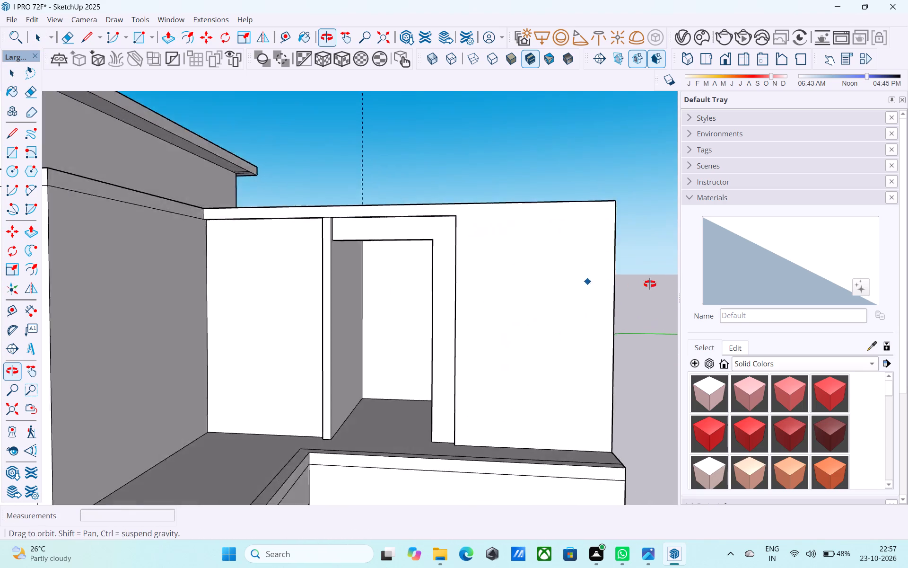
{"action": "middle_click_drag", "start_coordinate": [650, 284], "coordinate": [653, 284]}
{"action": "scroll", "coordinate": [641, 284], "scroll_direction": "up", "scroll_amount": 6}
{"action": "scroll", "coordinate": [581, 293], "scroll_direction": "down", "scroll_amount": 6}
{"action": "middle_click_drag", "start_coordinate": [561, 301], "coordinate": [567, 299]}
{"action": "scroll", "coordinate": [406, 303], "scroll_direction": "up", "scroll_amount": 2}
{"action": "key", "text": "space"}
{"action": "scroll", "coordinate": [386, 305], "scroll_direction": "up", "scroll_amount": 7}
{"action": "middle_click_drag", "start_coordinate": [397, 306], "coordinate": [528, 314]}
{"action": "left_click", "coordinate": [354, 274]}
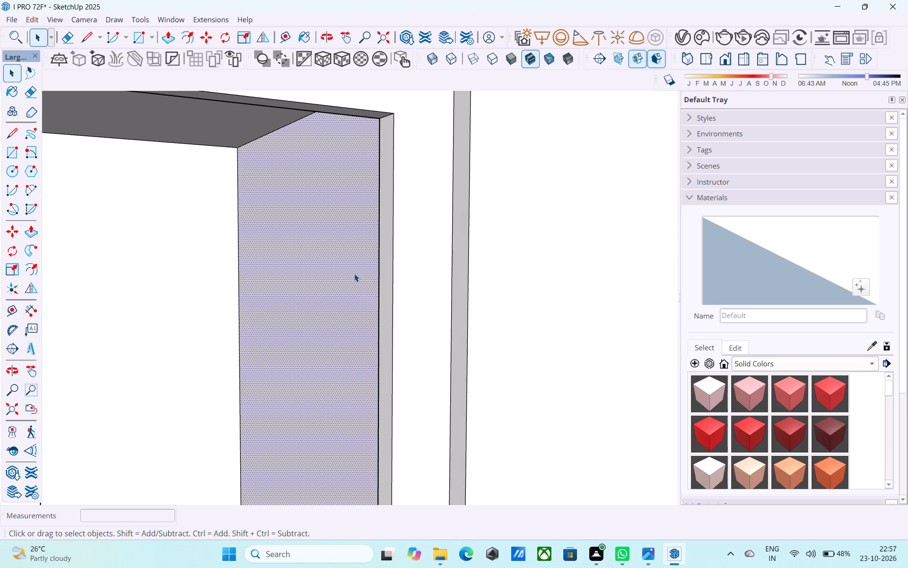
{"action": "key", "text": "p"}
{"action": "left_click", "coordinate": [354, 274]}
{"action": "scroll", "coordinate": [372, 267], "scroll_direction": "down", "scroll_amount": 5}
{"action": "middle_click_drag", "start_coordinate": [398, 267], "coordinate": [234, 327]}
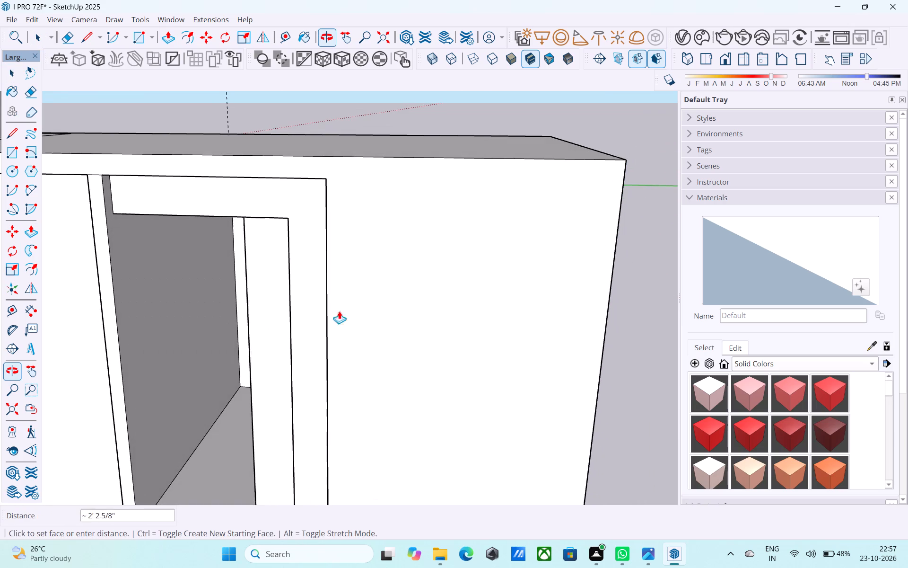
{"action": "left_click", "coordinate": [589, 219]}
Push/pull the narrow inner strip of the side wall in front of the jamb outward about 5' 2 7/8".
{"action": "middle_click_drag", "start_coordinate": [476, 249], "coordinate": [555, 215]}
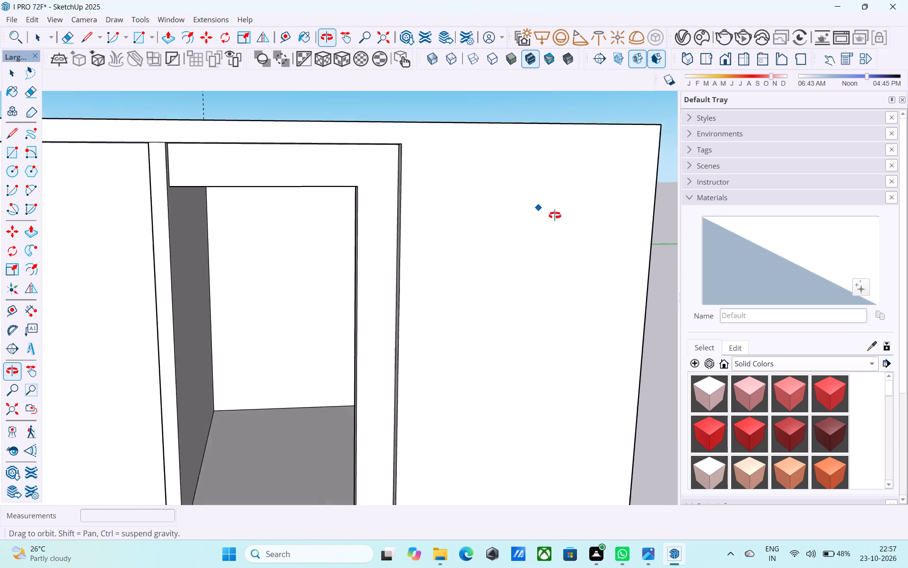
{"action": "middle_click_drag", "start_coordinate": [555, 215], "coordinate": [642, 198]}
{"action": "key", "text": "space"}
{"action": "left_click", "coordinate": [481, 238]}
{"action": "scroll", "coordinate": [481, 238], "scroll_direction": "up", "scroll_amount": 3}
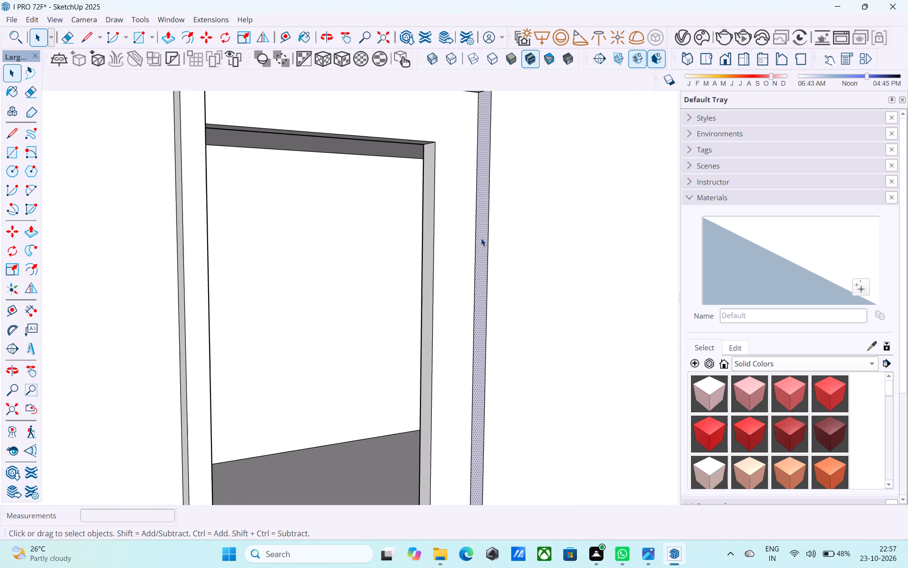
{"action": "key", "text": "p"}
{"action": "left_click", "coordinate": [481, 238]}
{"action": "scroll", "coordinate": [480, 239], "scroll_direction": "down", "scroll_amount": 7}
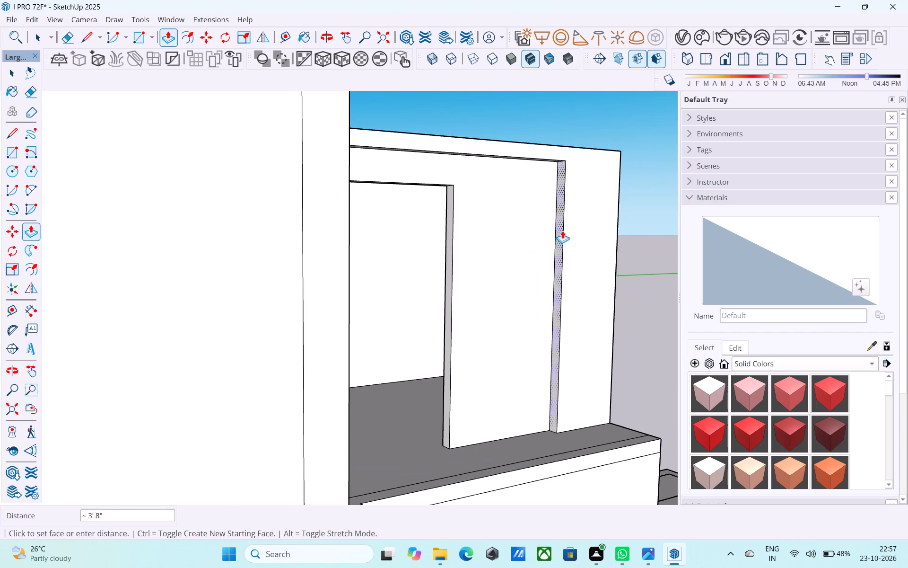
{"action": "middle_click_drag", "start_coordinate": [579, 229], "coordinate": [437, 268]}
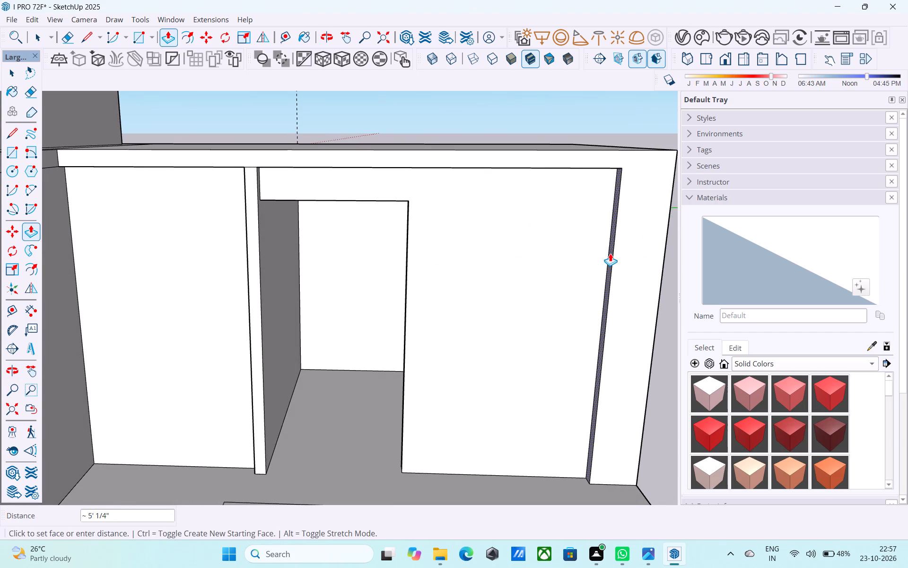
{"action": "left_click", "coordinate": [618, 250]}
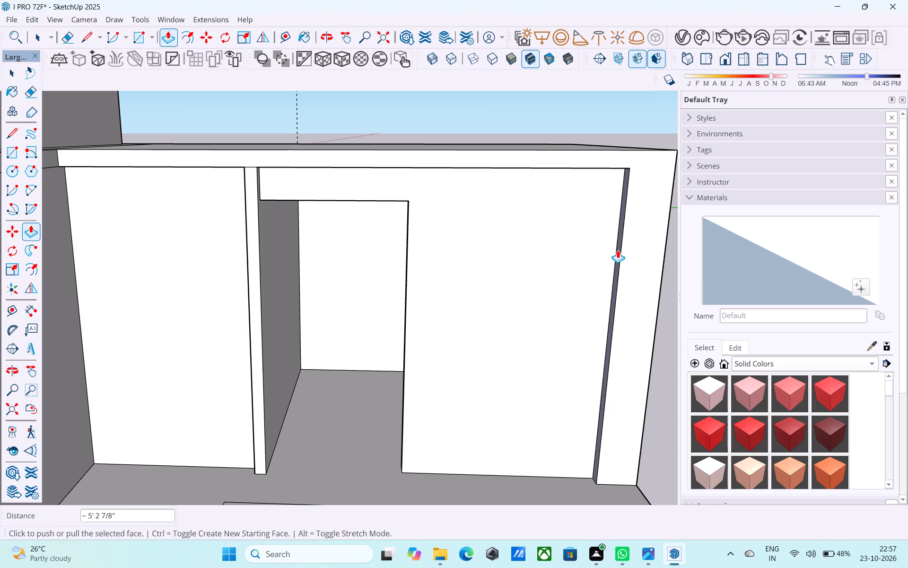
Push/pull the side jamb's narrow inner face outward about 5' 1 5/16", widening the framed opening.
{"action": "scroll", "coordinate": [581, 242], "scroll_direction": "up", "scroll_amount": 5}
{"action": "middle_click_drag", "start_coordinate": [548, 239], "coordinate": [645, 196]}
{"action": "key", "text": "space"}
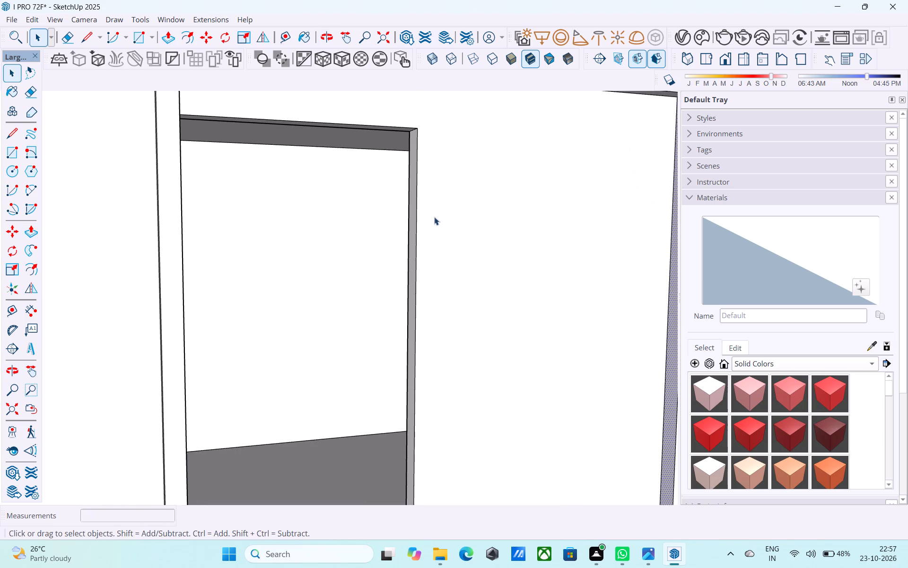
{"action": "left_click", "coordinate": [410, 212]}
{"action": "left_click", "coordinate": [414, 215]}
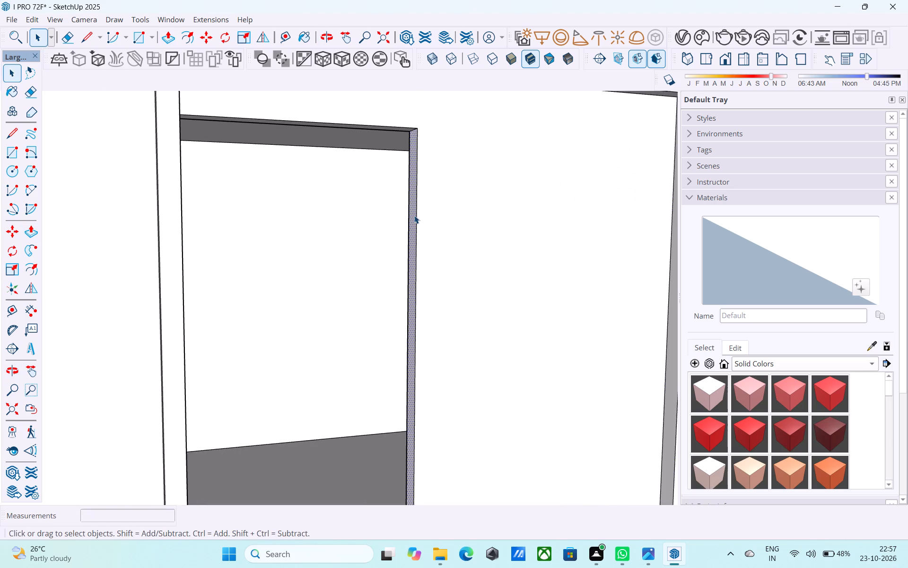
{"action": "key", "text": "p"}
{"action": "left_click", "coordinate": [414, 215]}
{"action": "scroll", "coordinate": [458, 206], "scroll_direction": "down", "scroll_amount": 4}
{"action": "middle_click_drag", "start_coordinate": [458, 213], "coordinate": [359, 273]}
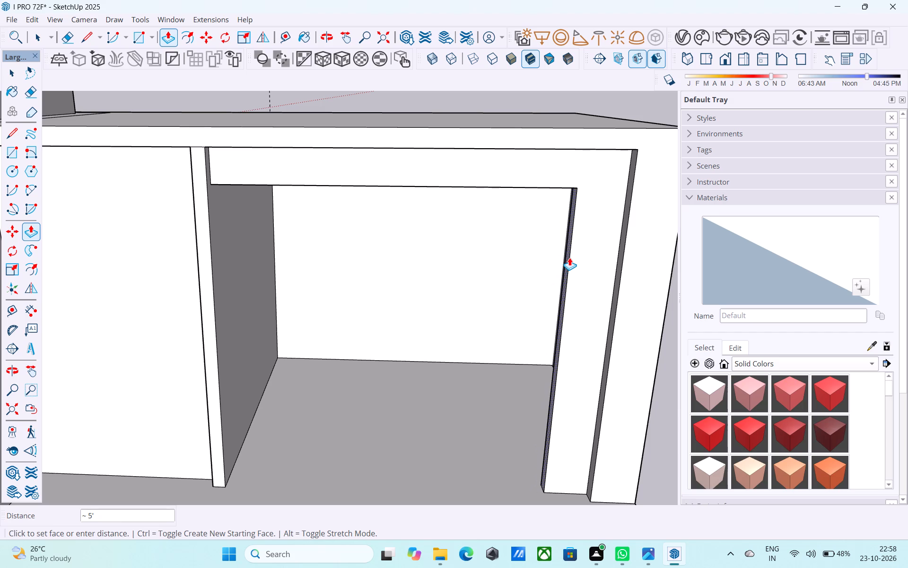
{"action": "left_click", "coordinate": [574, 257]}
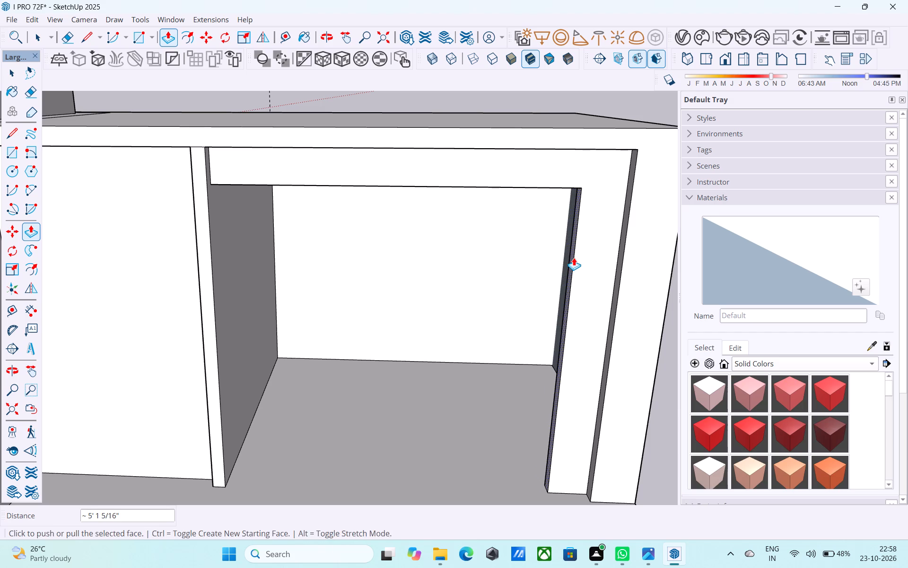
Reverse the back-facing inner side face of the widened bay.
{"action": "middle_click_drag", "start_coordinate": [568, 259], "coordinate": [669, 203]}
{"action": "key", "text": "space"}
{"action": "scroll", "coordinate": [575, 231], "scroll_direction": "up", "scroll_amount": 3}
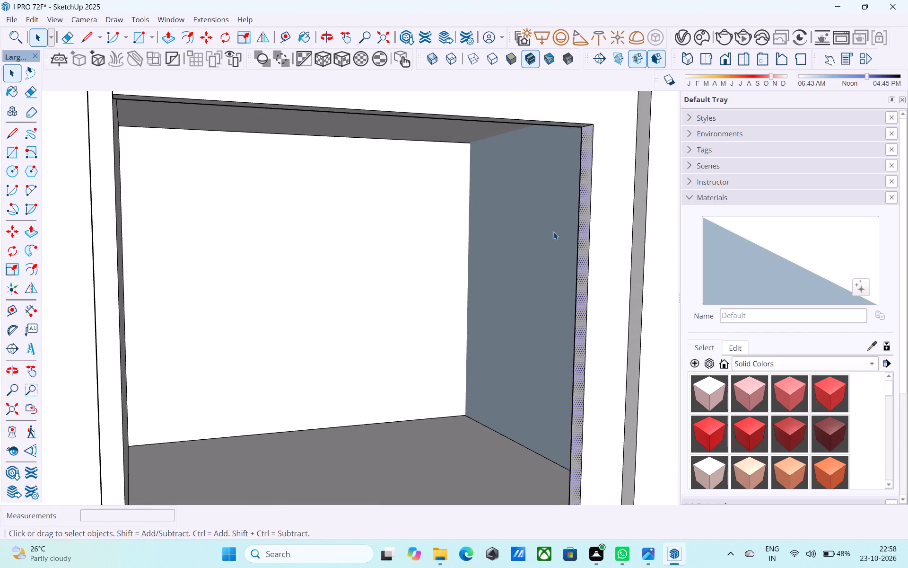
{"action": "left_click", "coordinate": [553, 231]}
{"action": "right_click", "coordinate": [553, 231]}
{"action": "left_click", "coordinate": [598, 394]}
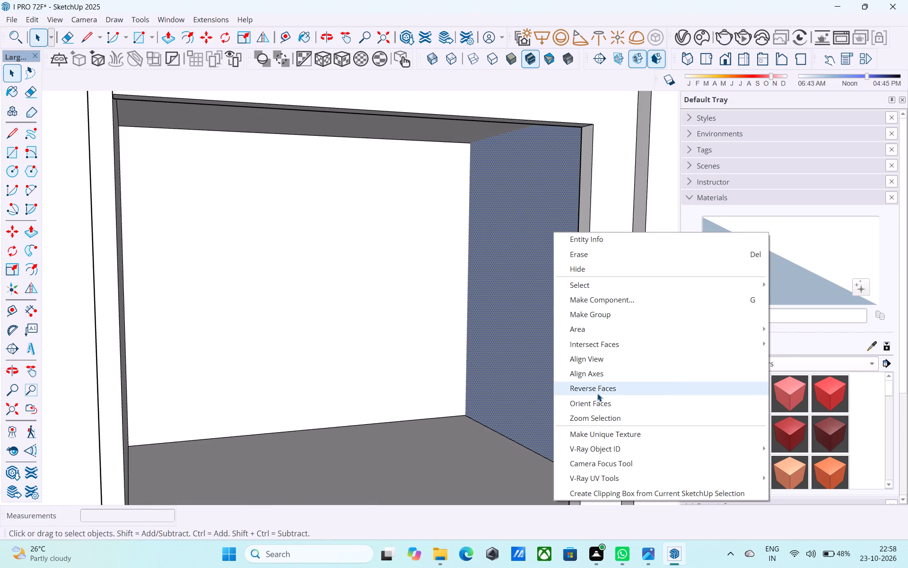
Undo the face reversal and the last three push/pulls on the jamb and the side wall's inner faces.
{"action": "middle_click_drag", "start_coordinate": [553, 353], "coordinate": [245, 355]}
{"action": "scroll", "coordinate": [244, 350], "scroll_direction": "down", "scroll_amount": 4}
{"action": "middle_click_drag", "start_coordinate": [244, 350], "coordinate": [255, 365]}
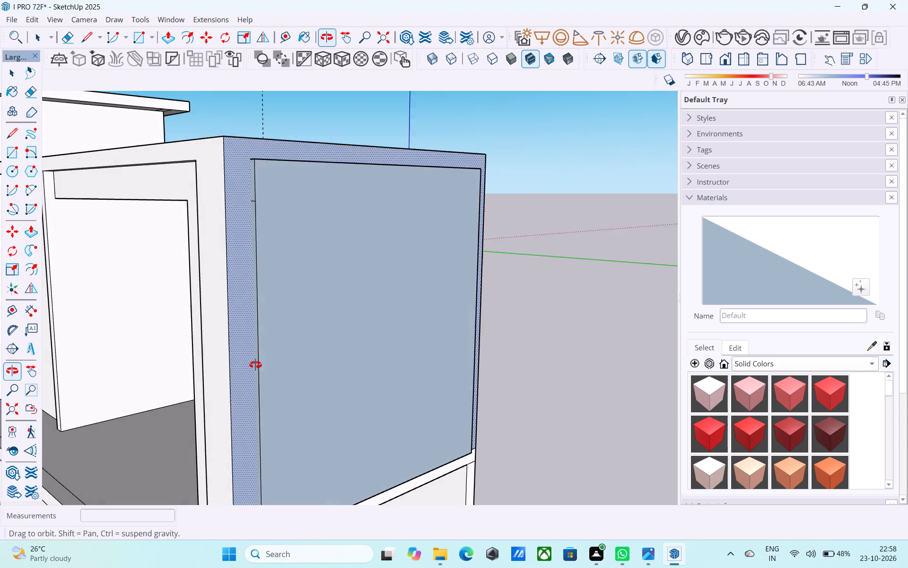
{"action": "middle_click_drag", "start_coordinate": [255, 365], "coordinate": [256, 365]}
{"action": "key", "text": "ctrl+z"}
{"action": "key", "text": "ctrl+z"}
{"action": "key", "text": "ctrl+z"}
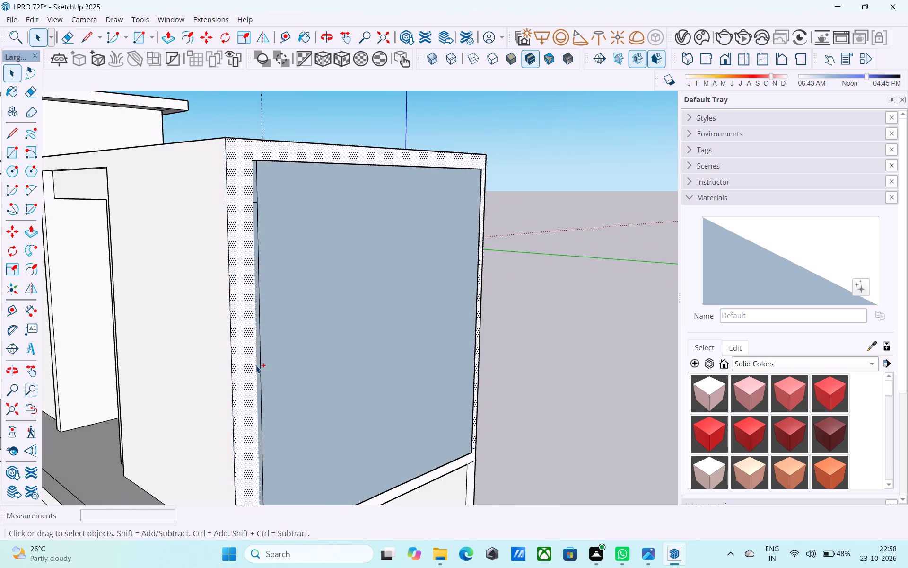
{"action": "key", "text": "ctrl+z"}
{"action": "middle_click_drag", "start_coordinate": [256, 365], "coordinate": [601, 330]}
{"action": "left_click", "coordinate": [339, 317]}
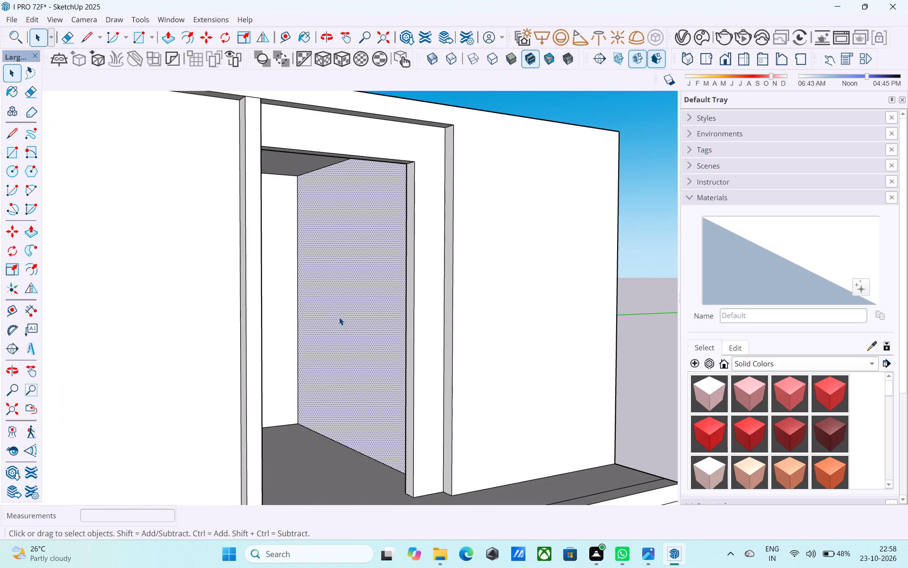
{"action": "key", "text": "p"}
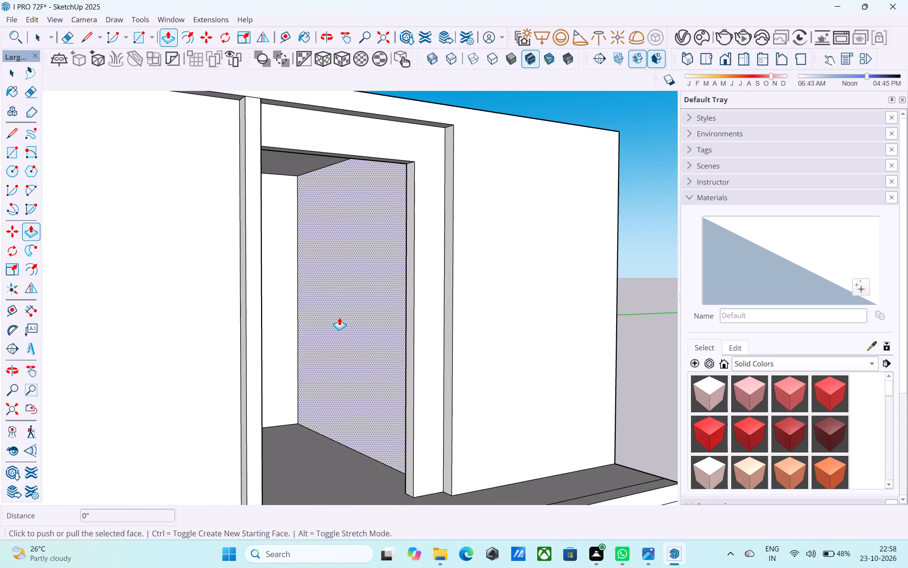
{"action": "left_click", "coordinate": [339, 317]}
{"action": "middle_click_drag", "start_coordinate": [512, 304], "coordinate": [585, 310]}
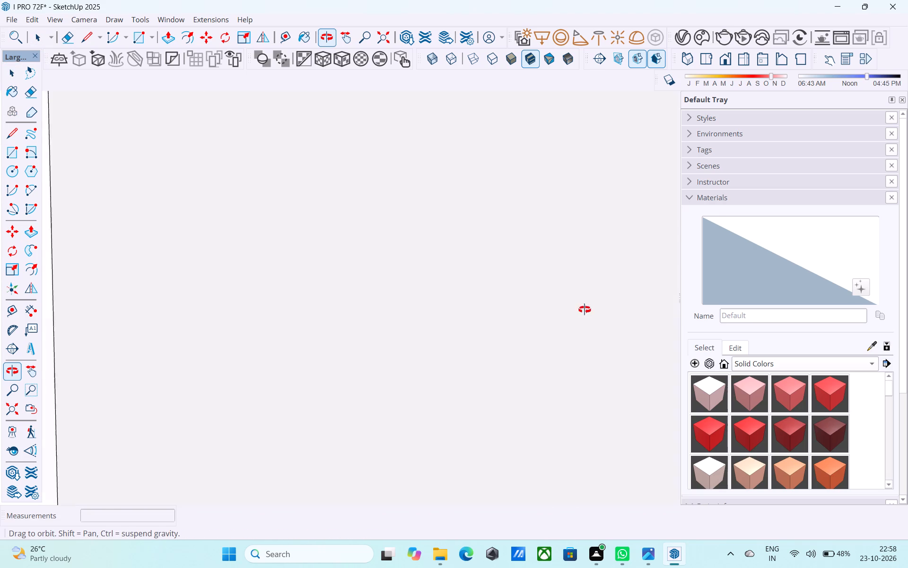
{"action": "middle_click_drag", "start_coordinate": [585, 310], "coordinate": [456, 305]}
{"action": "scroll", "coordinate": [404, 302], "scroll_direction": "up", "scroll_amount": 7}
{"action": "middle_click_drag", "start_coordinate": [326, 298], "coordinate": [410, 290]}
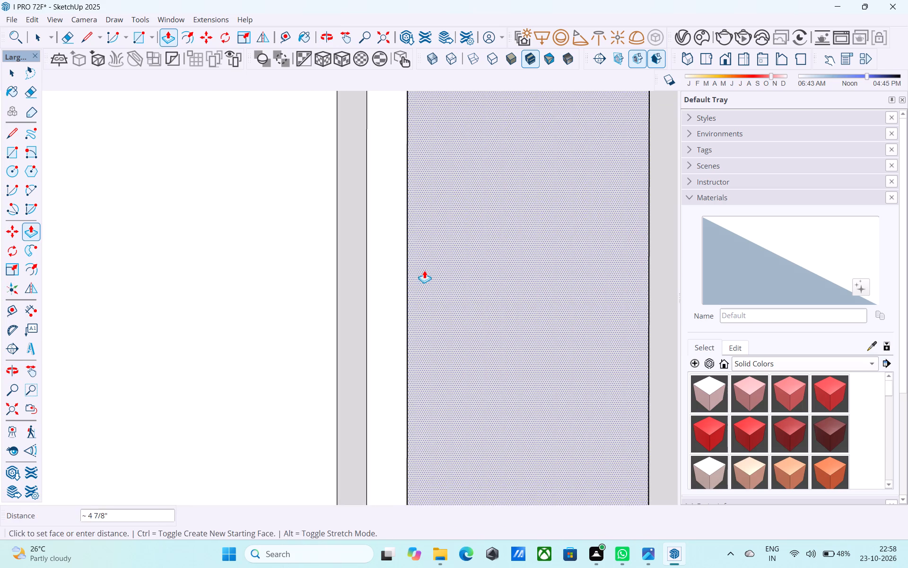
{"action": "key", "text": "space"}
Measure the thickened side wall's front width from the opening's upper corner to its outer edge.
{"action": "middle_click_drag", "start_coordinate": [421, 270], "coordinate": [337, 292]}
{"action": "scroll", "coordinate": [337, 292], "scroll_direction": "down", "scroll_amount": 5}
{"action": "middle_click_drag", "start_coordinate": [318, 292], "coordinate": [323, 293]}
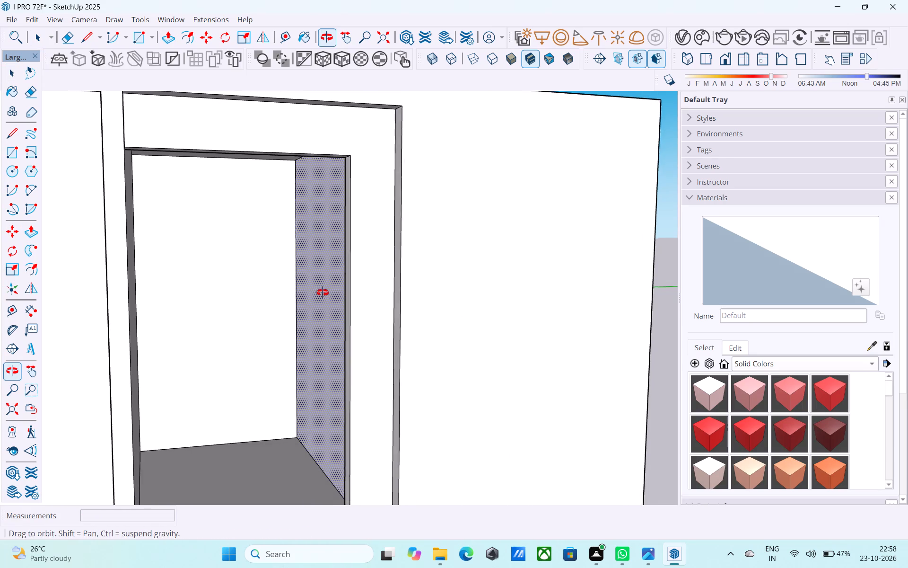
{"action": "middle_click_drag", "start_coordinate": [323, 293], "coordinate": [331, 292]}
{"action": "middle_click_drag", "start_coordinate": [331, 292], "coordinate": [317, 337]}
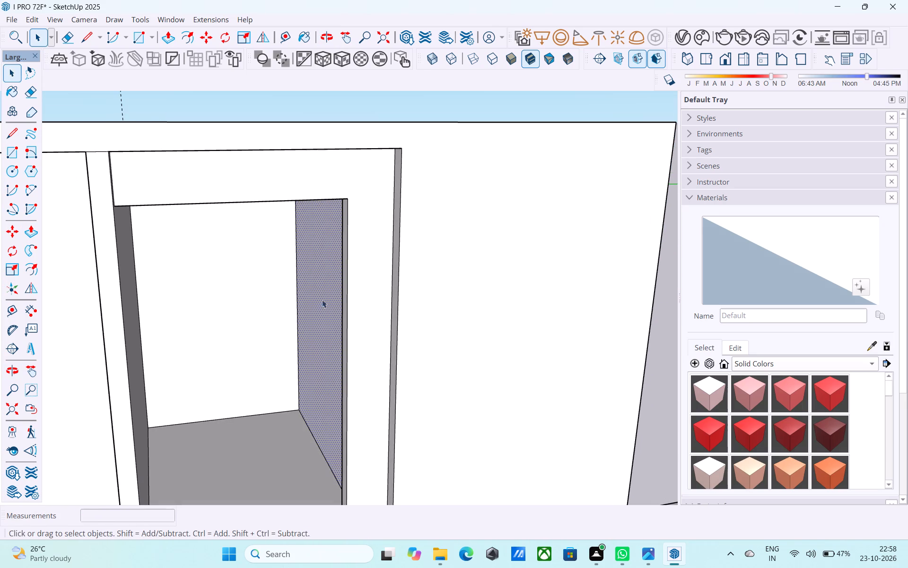
{"action": "key", "text": "l"}
{"action": "left_click", "coordinate": [400, 152]}
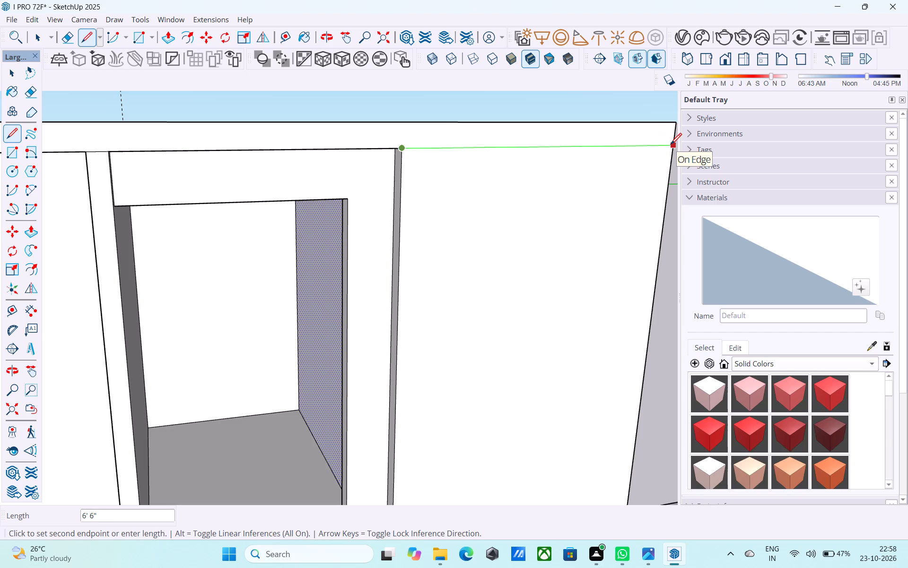
{"action": "key", "text": "space"}
Push/pull the side wall's inner face behind the jamb outward 6'.
{"action": "key", "text": "p"}
{"action": "left_click", "coordinate": [317, 286]}
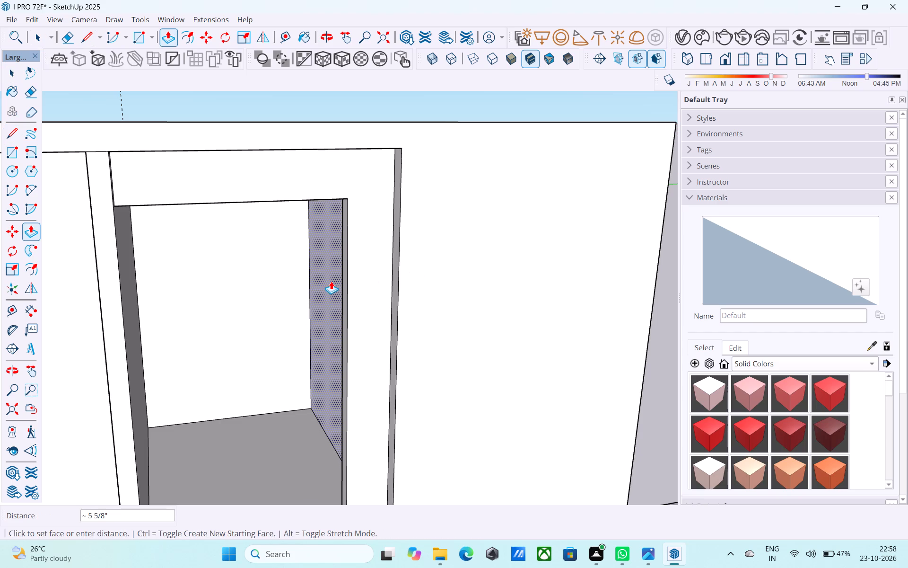
{"action": "type", "text": "6'"}
{"action": "key", "text": "Return"}
{"action": "key", "text": "space"}
Push/pull the inner side face of the upper bay's recessed front frame outward 6'.
{"action": "middle_click_drag", "start_coordinate": [323, 282], "coordinate": [317, 282]}
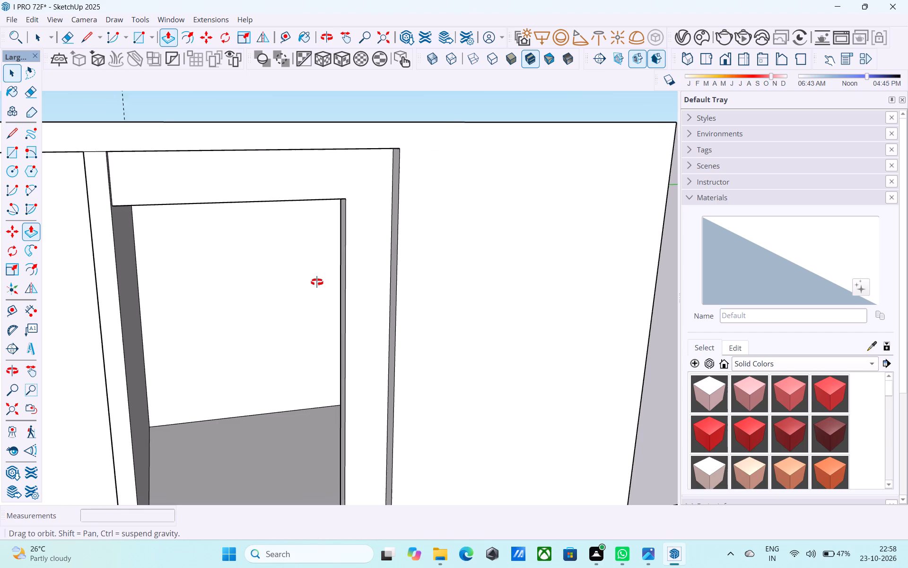
{"action": "middle_click_drag", "start_coordinate": [317, 282], "coordinate": [361, 264]}
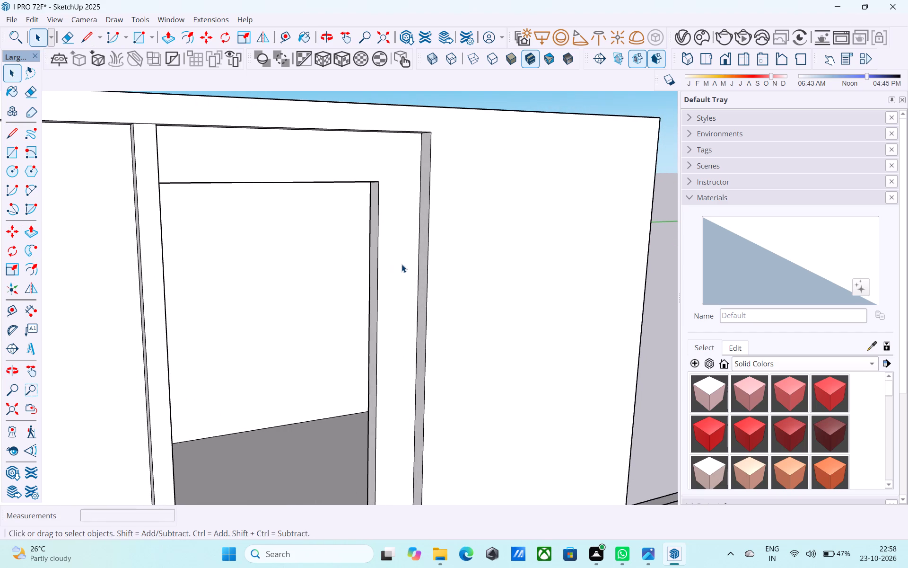
{"action": "left_click", "coordinate": [421, 222]}
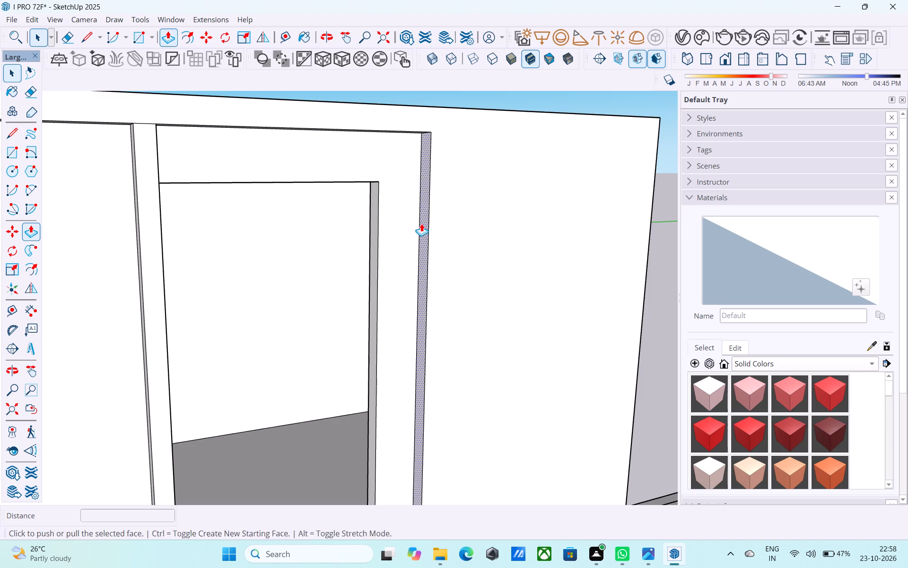
{"action": "key", "text": "p"}
{"action": "left_click", "coordinate": [421, 223]}
{"action": "key", "text": "6"}
{"action": "key", "text": "apostrophe"}
{"action": "key", "text": "Return"}
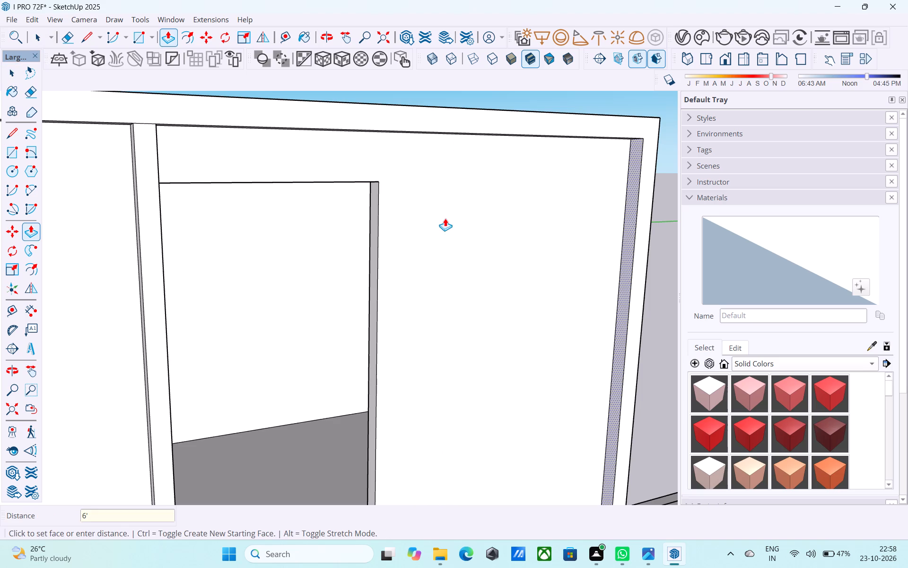
{"action": "key", "text": "space"}
Push/pull the upper opening's side jamb outward 5' to widen the opening.
{"action": "middle_click_drag", "start_coordinate": [391, 236], "coordinate": [402, 233]}
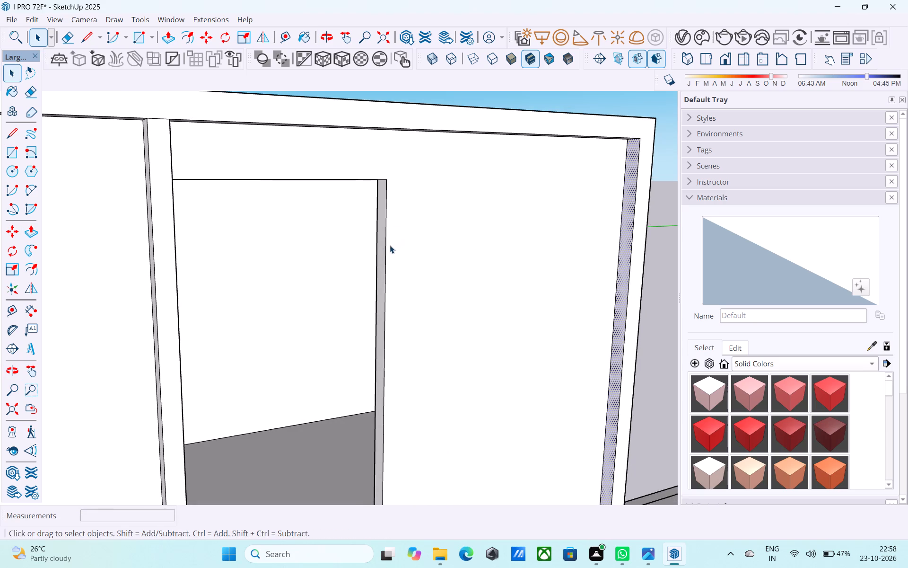
{"action": "left_click", "coordinate": [380, 256]}
{"action": "key", "text": "p"}
{"action": "left_click", "coordinate": [380, 256]}
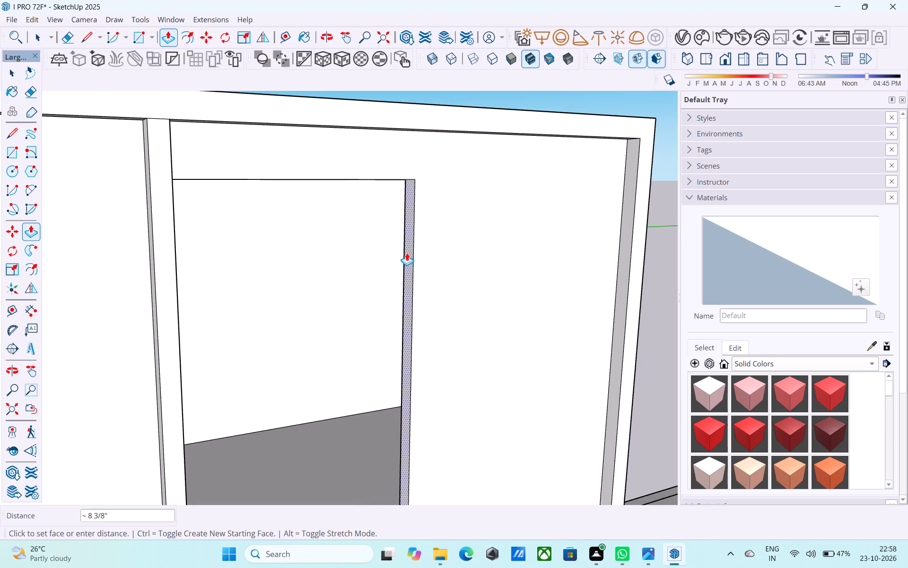
{"action": "type", "text": "5'"}
{"action": "key", "text": "Return"}
{"action": "key", "text": "space"}
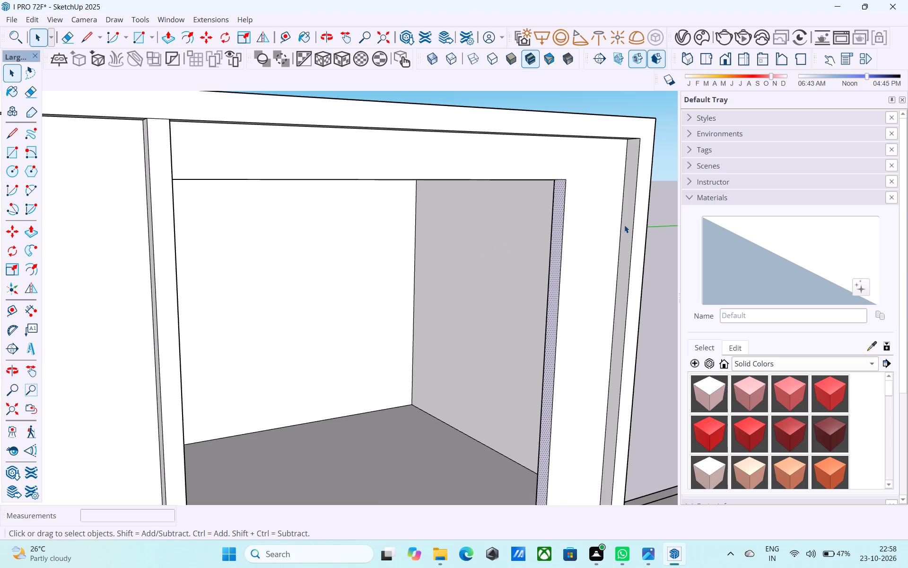
Push/pull the recessed frame's inner side face 6" back toward the opening.
{"action": "left_click", "coordinate": [625, 225]}
{"action": "key", "text": "p"}
{"action": "left_click", "coordinate": [625, 225]}
{"action": "key", "text": "6"}
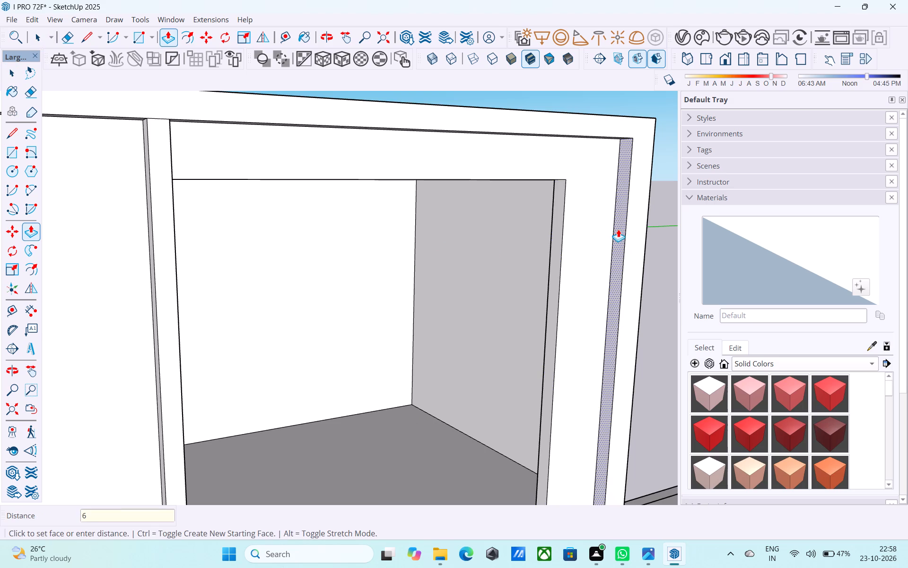
{"action": "key", "text": "shift+quotedbl"}
{"action": "key", "text": "Return"}
{"action": "key", "text": "space"}
Examine the widened upper bay and the overall house massing from the front and the outer side.
{"action": "middle_click_drag", "start_coordinate": [614, 229], "coordinate": [368, 243]}
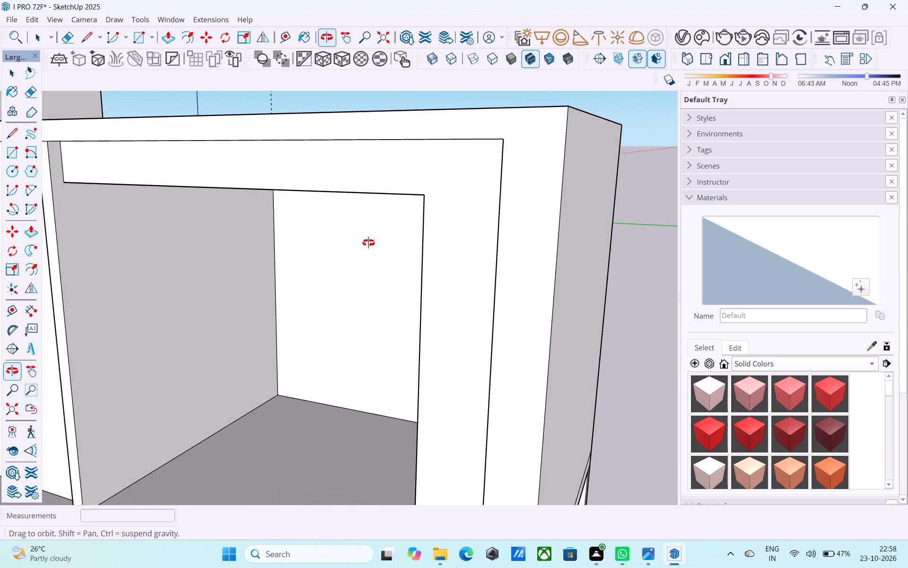
{"action": "middle_click_drag", "start_coordinate": [368, 243], "coordinate": [401, 221]}
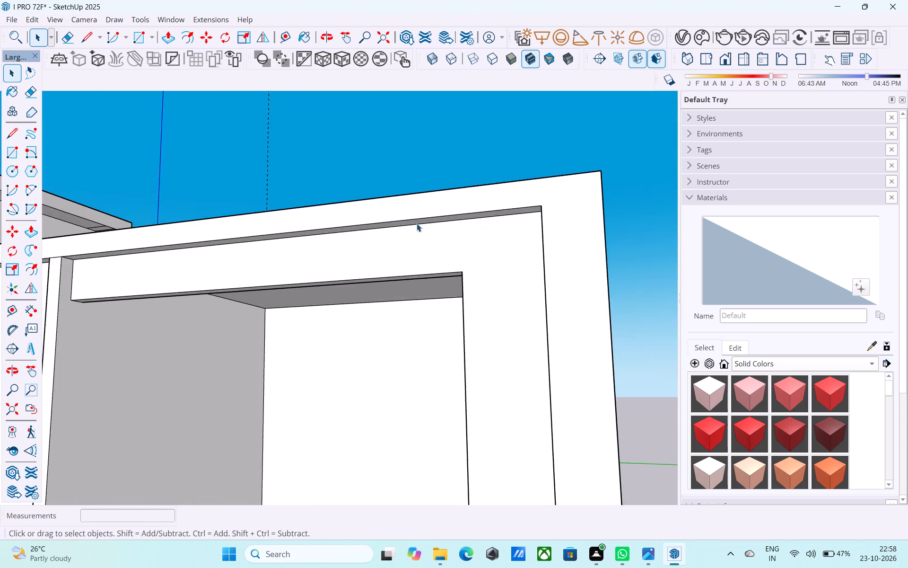
{"action": "scroll", "coordinate": [417, 223], "scroll_direction": "down", "scroll_amount": 9}
{"action": "middle_click_drag", "start_coordinate": [419, 248], "coordinate": [500, 330]}
{"action": "middle_click_drag", "start_coordinate": [488, 325], "coordinate": [427, 326], "text": "shift"}
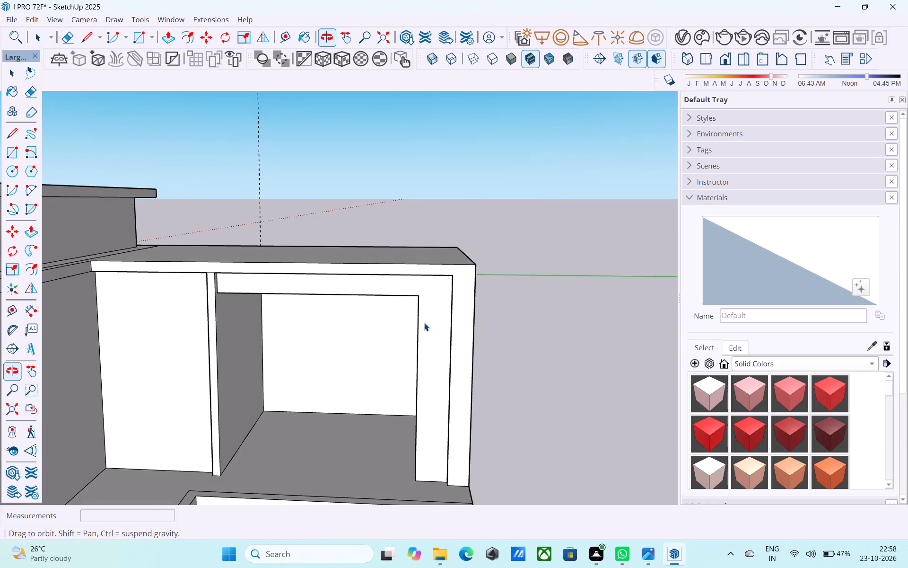
{"action": "scroll", "coordinate": [392, 309], "scroll_direction": "down", "scroll_amount": 5}
{"action": "middle_click_drag", "start_coordinate": [378, 314], "coordinate": [418, 279]}
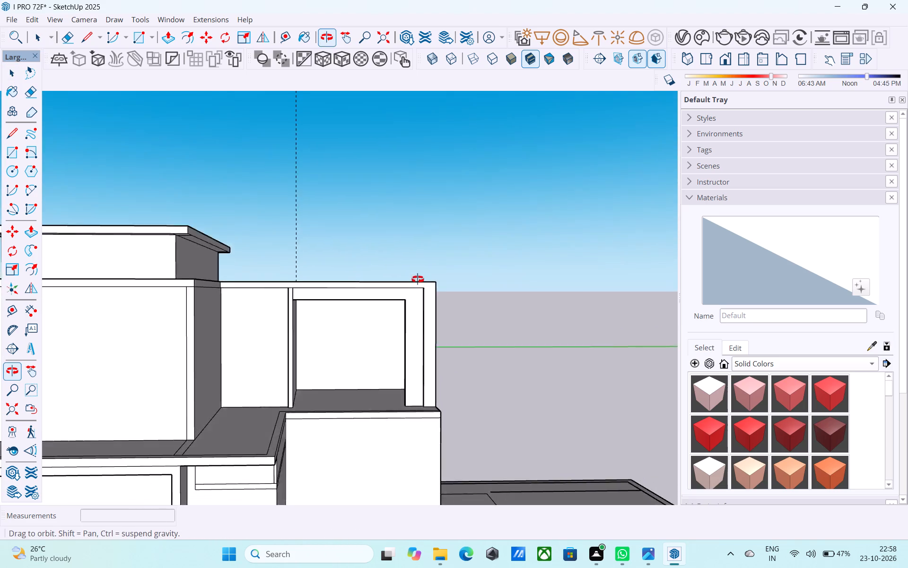
{"action": "middle_click_drag", "start_coordinate": [418, 279], "coordinate": [424, 275]}
{"action": "scroll", "coordinate": [408, 264], "scroll_direction": "down", "scroll_amount": 6}
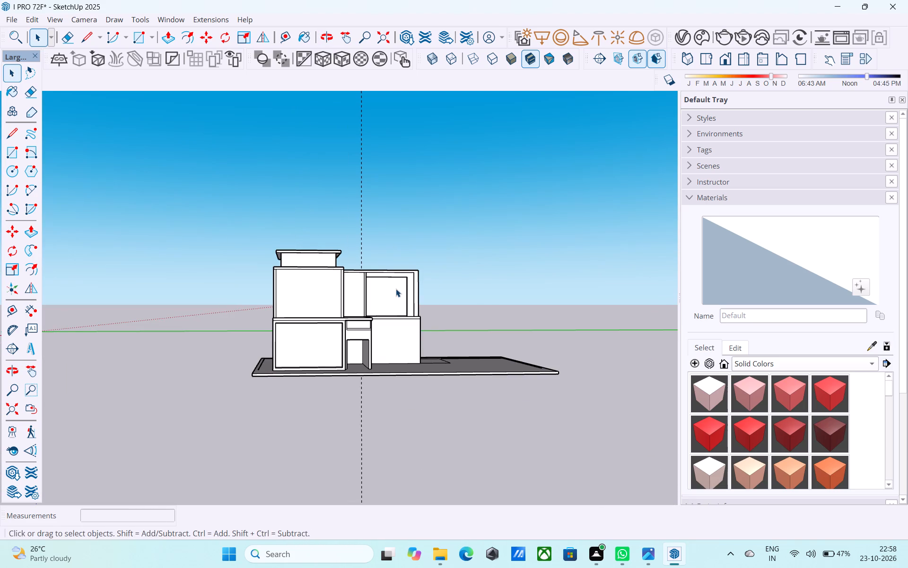
{"action": "scroll", "coordinate": [396, 289], "scroll_direction": "up", "scroll_amount": 1}
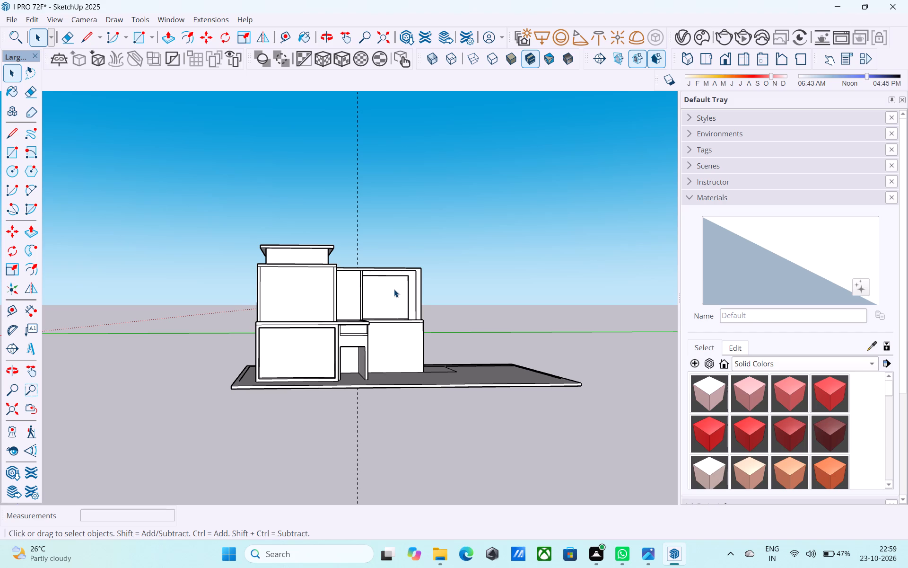
{"action": "middle_click_drag", "start_coordinate": [394, 289], "coordinate": [383, 285]}
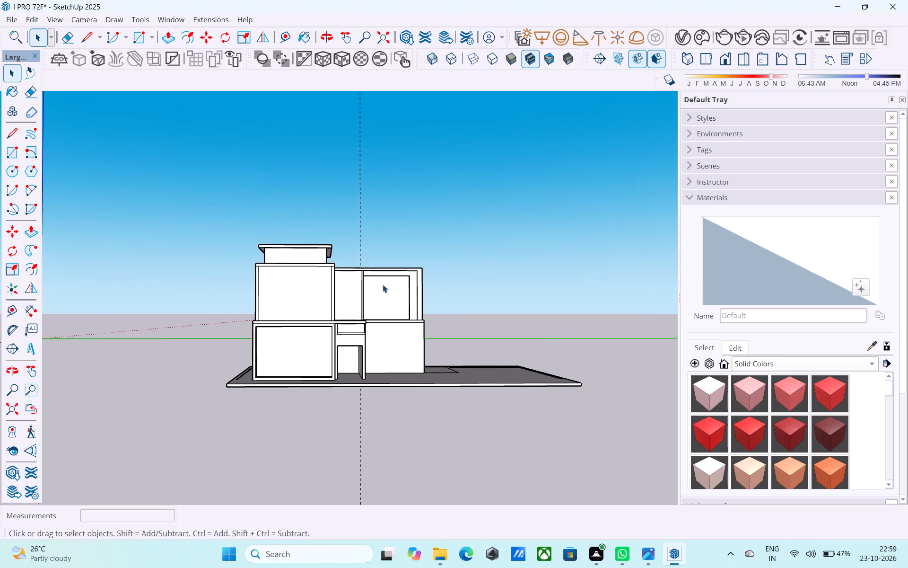
{"action": "middle_click", "coordinate": [392, 283]}
{"action": "scroll", "coordinate": [391, 276], "scroll_direction": "up", "scroll_amount": 7}
{"action": "scroll", "coordinate": [367, 315], "scroll_direction": "down", "scroll_amount": 1}
{"action": "middle_click_drag", "start_coordinate": [358, 318], "coordinate": [169, 369]}
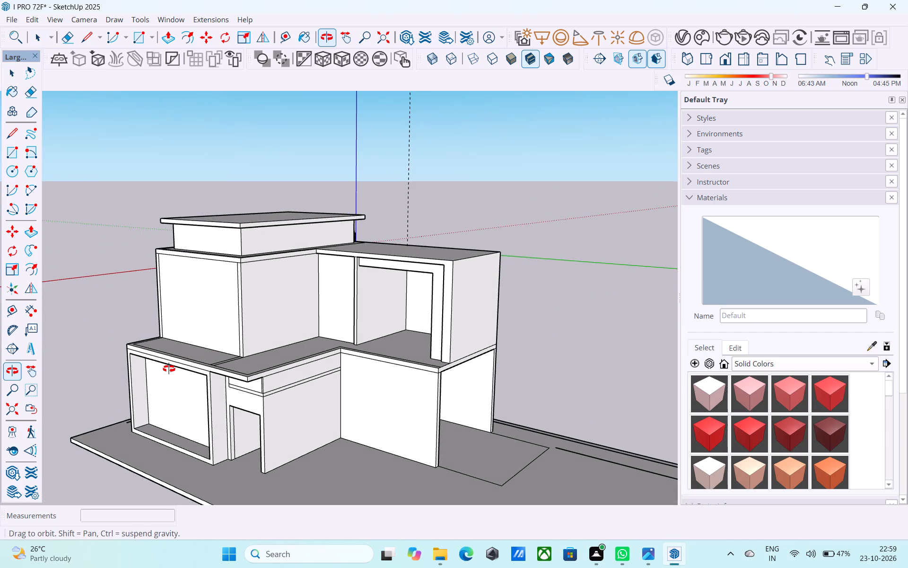
{"action": "middle_click_drag", "start_coordinate": [169, 369], "coordinate": [241, 360]}
{"action": "scroll", "coordinate": [243, 361], "scroll_direction": "up", "scroll_amount": 2}
{"action": "scroll", "coordinate": [255, 364], "scroll_direction": "down", "scroll_amount": 5}
{"action": "middle_click_drag", "start_coordinate": [248, 364], "coordinate": [269, 355]}
{"action": "middle_click_drag", "start_coordinate": [329, 350], "coordinate": [104, 350]}
Push/pull the outer side edge of the floor slab beneath the widened bay outward 6'.
{"action": "scroll", "coordinate": [384, 364], "scroll_direction": "up", "scroll_amount": 6}
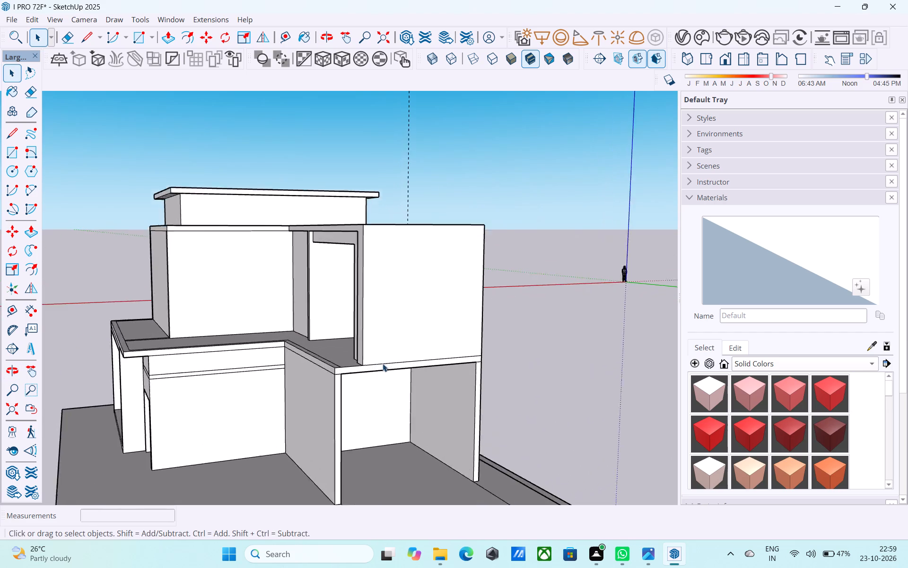
{"action": "scroll", "coordinate": [383, 364], "scroll_direction": "up", "scroll_amount": 2}
{"action": "left_click", "coordinate": [378, 369]}
{"action": "key", "text": "p"}
{"action": "left_click", "coordinate": [378, 370]}
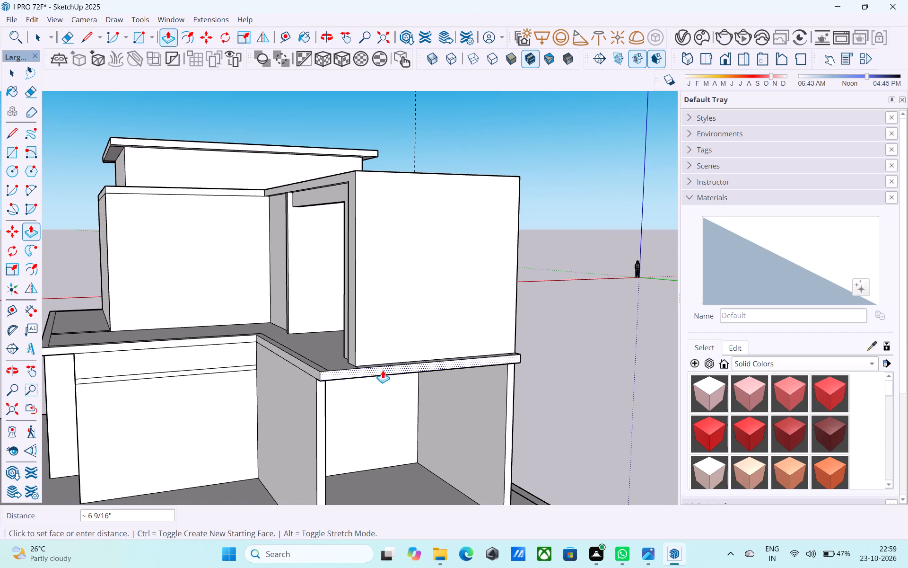
{"action": "scroll", "coordinate": [383, 370], "scroll_direction": "down", "scroll_amount": 5}
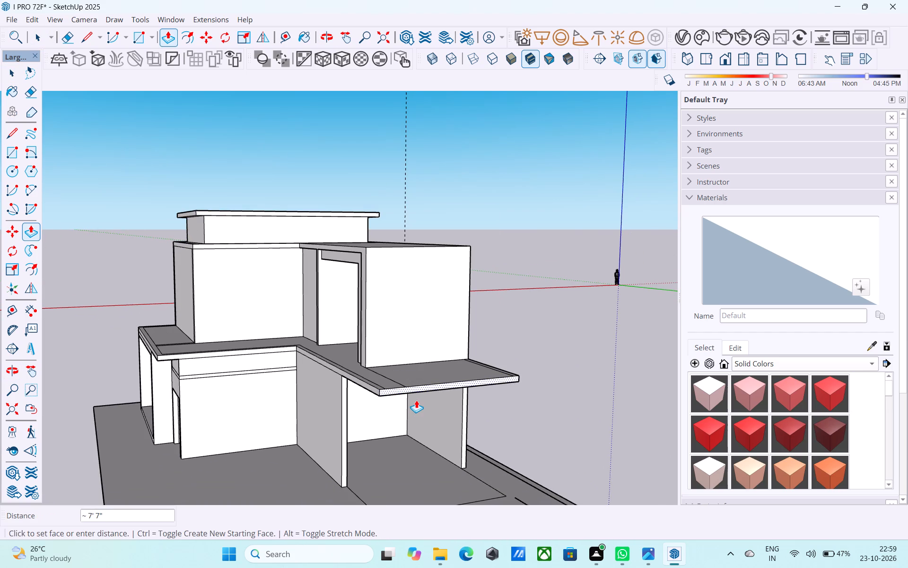
{"action": "key", "text": "6"}
{"action": "key", "text": "apostrophe"}
{"action": "key", "text": "Return"}
{"action": "key", "text": "space"}
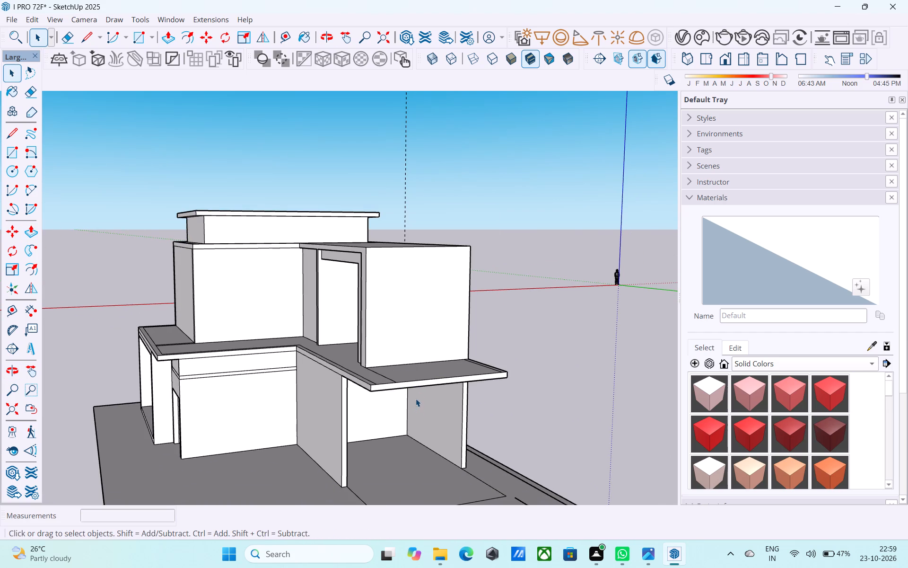
Extend the end face of the lower rear wall outward by the same 6' distance, out to the slab's outer edge.
{"action": "middle_click_drag", "start_coordinate": [416, 399], "coordinate": [338, 350]}
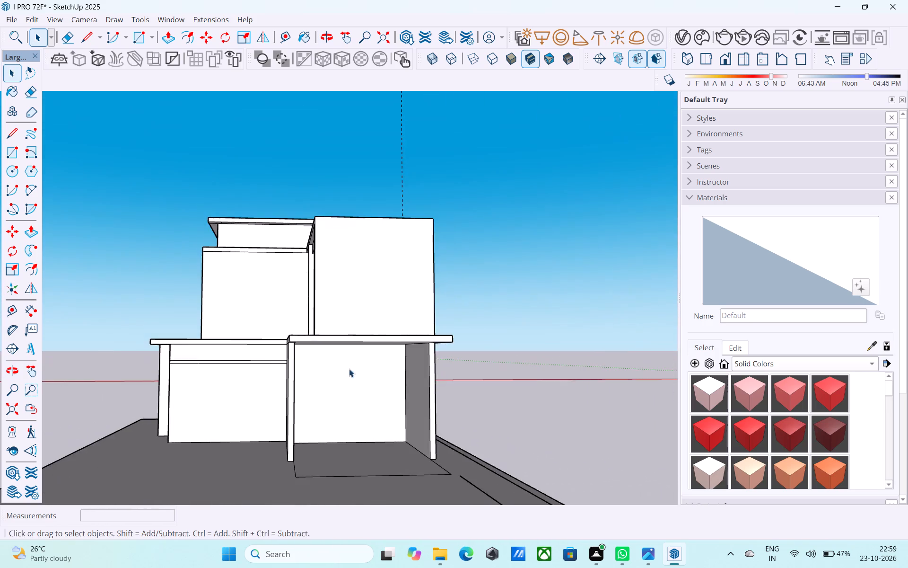
{"action": "scroll", "coordinate": [400, 379], "scroll_direction": "up", "scroll_amount": 3}
{"action": "left_click", "coordinate": [448, 368]}
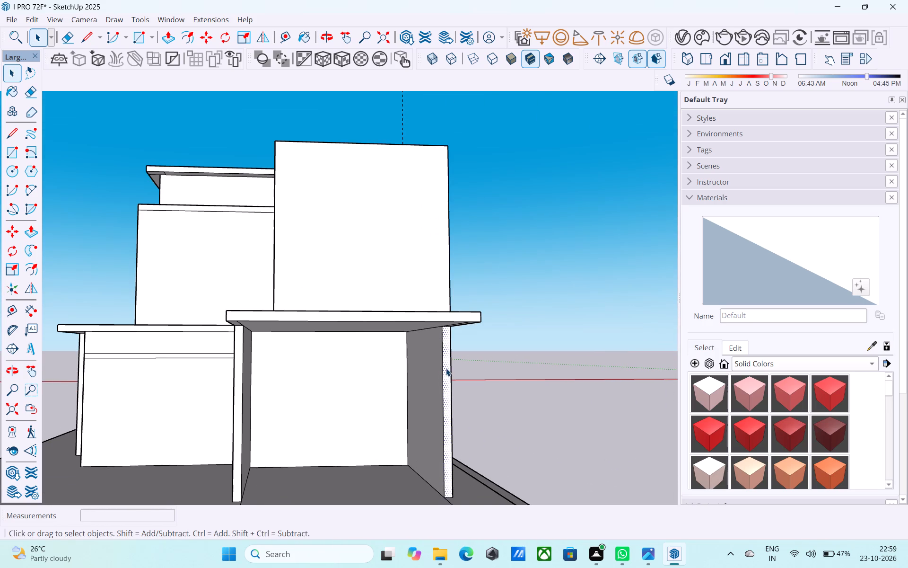
{"action": "key", "text": "p"}
{"action": "double_click", "coordinate": [445, 368]}
{"action": "key", "text": "space"}
Copy the extended rear wall's inner vertical end edge 6" along the red axis onto the wall's inner face.
{"action": "middle_click_drag", "start_coordinate": [434, 372], "coordinate": [508, 393]}
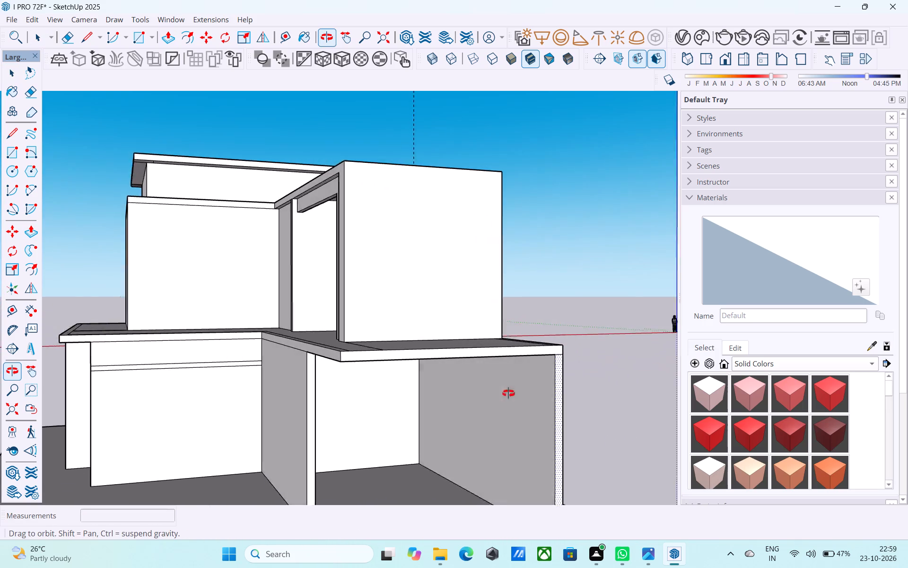
{"action": "middle_click_drag", "start_coordinate": [508, 393], "coordinate": [585, 385]}
{"action": "scroll", "coordinate": [612, 393], "scroll_direction": "up", "scroll_amount": 1, "text": "shift"}
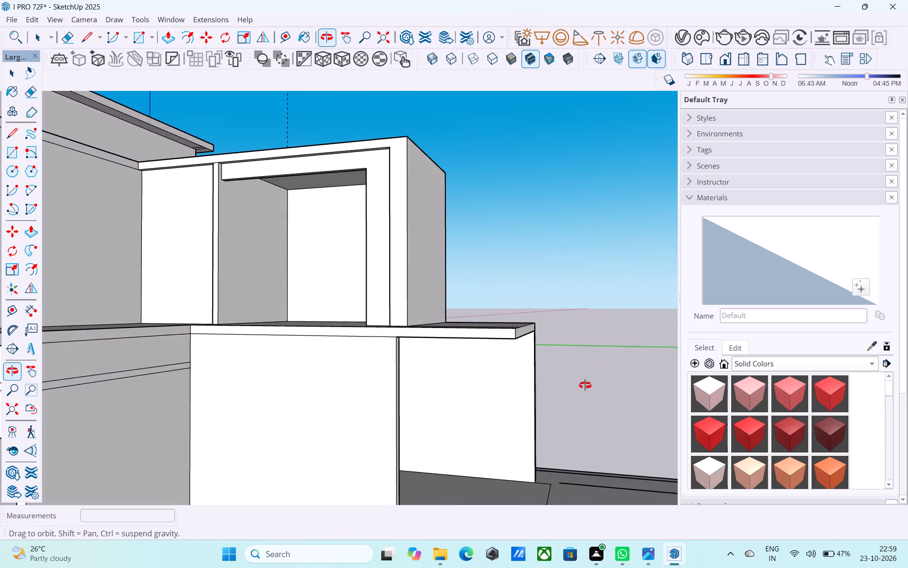
{"action": "middle_click_drag", "start_coordinate": [585, 385], "coordinate": [575, 357]}
{"action": "scroll", "coordinate": [542, 353], "scroll_direction": "up", "scroll_amount": 4}
{"action": "scroll", "coordinate": [519, 346], "scroll_direction": "down", "scroll_amount": 4}
{"action": "middle_click_drag", "start_coordinate": [519, 346], "coordinate": [507, 354]}
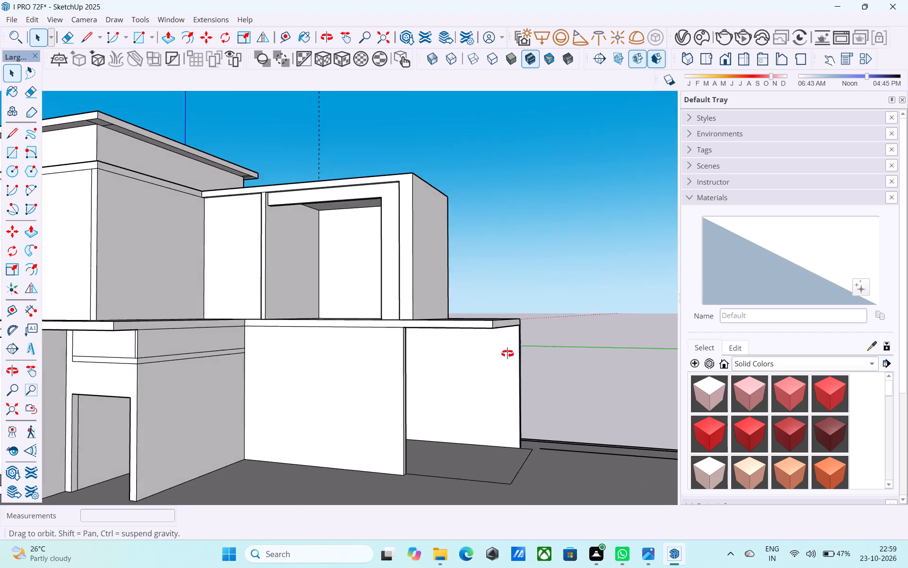
{"action": "middle_click_drag", "start_coordinate": [507, 354], "coordinate": [449, 368]}
{"action": "scroll", "coordinate": [525, 355], "scroll_direction": "up", "scroll_amount": 3}
{"action": "middle_click_drag", "start_coordinate": [520, 352], "coordinate": [462, 356]}
{"action": "scroll", "coordinate": [485, 358], "scroll_direction": "up", "scroll_amount": 1}
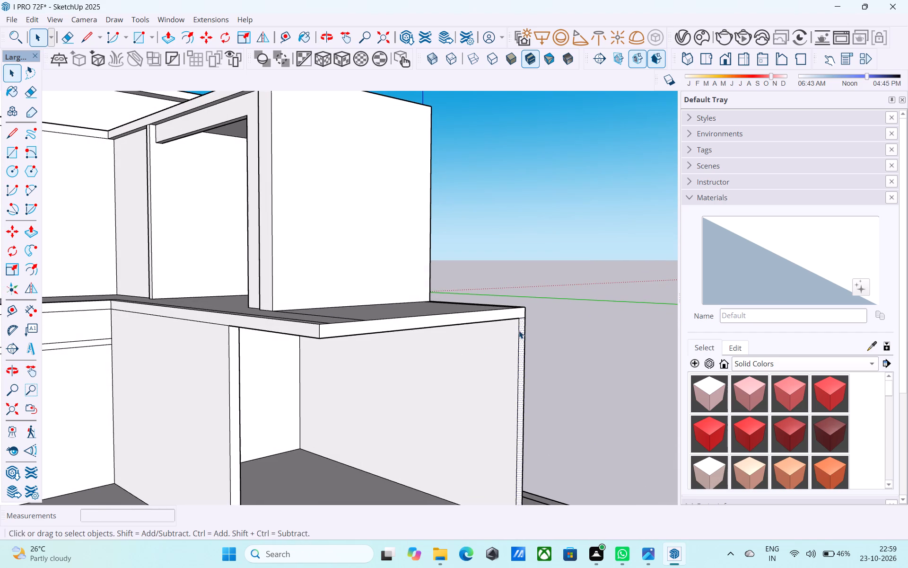
{"action": "left_click", "coordinate": [519, 330]}
{"action": "key", "text": "m"}
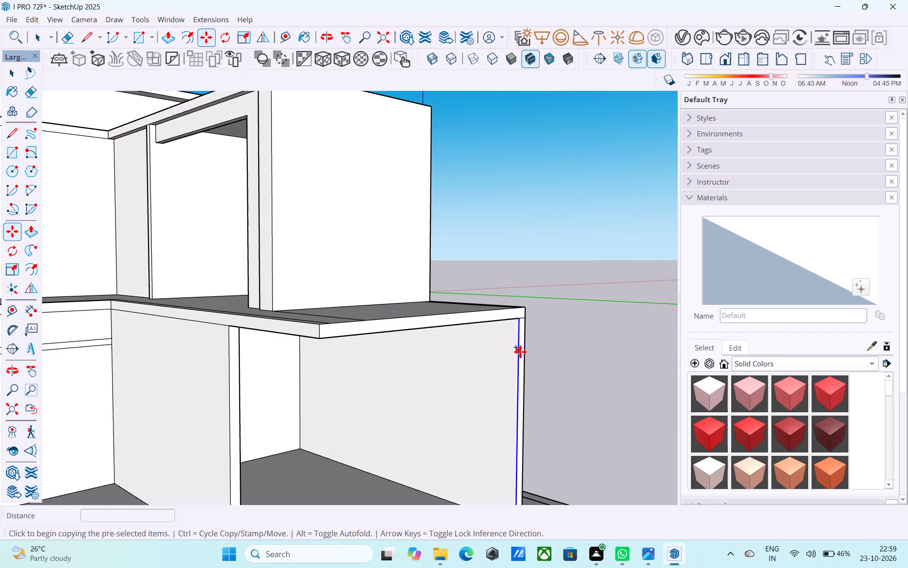
{"action": "left_click", "coordinate": [520, 352]}
{"action": "scroll", "coordinate": [509, 354], "scroll_direction": "up", "scroll_amount": 3}
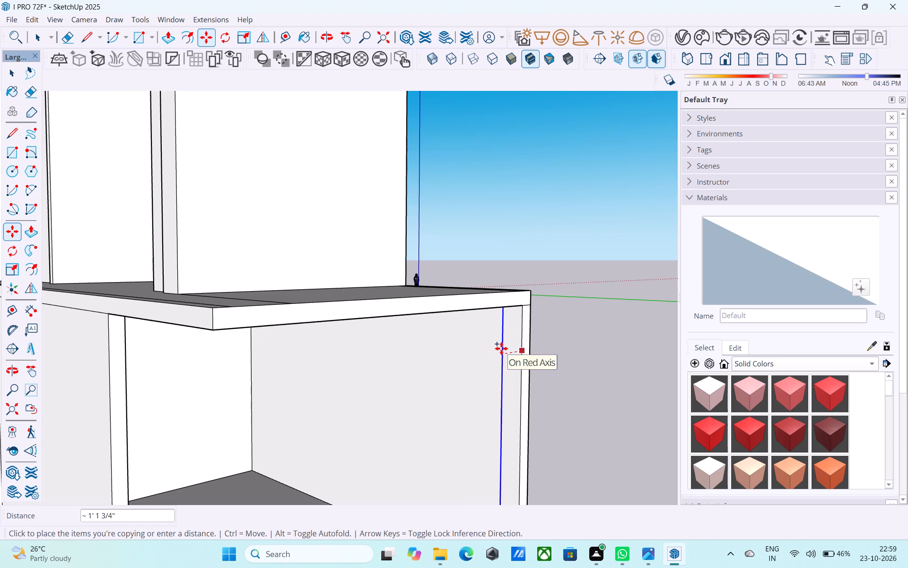
{"action": "scroll", "coordinate": [501, 348], "scroll_direction": "up", "scroll_amount": 1}
{"action": "middle_click_drag", "start_coordinate": [500, 346], "coordinate": [412, 363]}
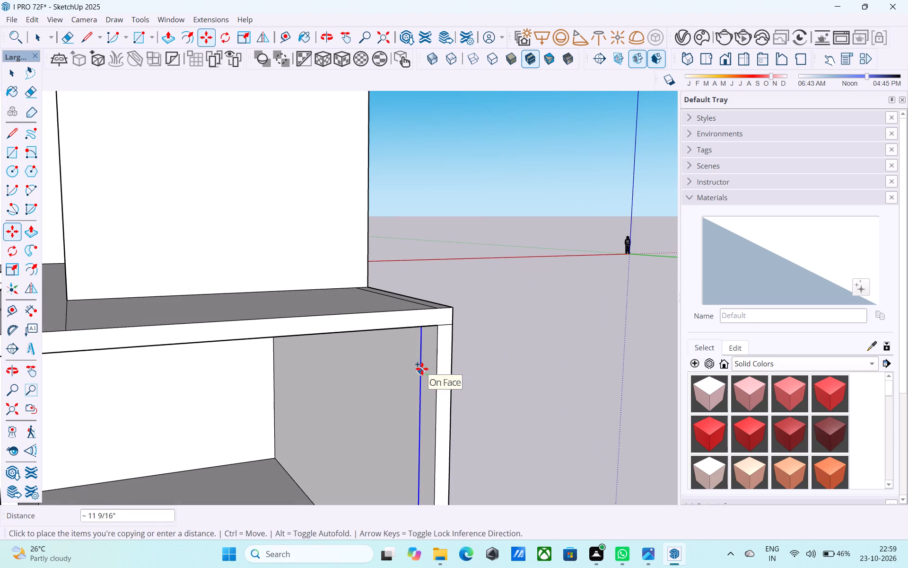
{"action": "type", "text": "6\""}
{"action": "key", "text": "Return"}
{"action": "key", "text": "space"}
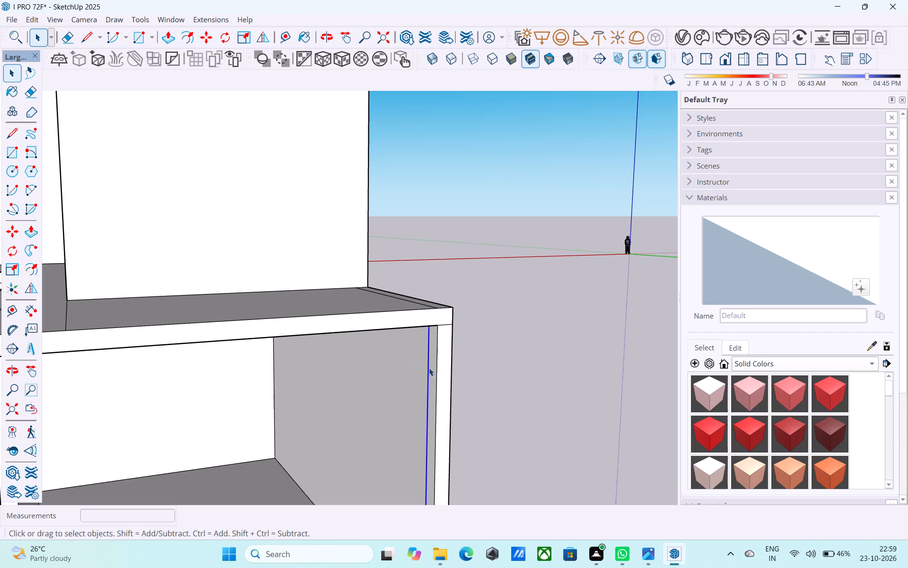
Push/pull the 6" strip 11' 9" forward to form a side wall beneath the slab's outer edge.
{"action": "left_click", "coordinate": [431, 366]}
{"action": "key", "text": "p"}
{"action": "left_click", "coordinate": [431, 366]}
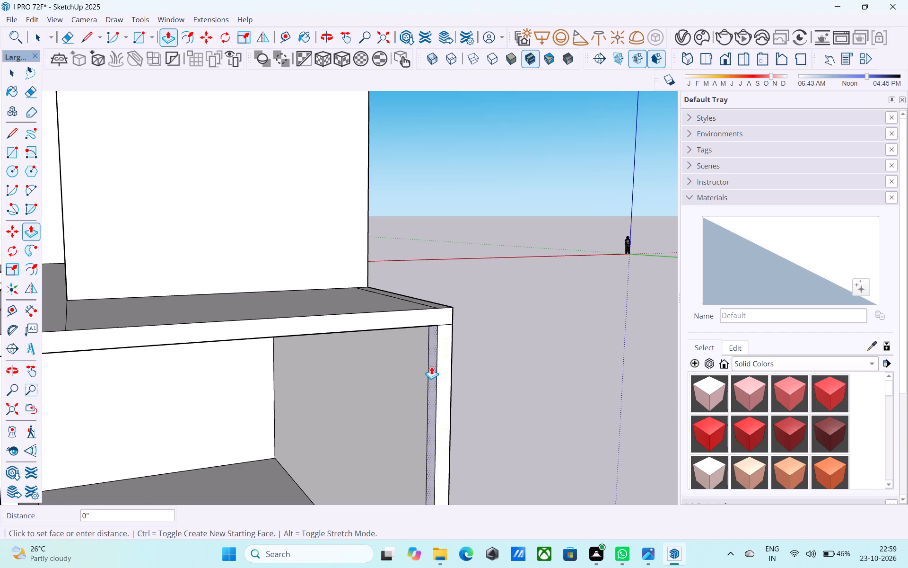
{"action": "scroll", "coordinate": [431, 366], "scroll_direction": "down", "scroll_amount": 4}
{"action": "middle_click_drag", "start_coordinate": [241, 379], "coordinate": [349, 390], "text": "shift"}
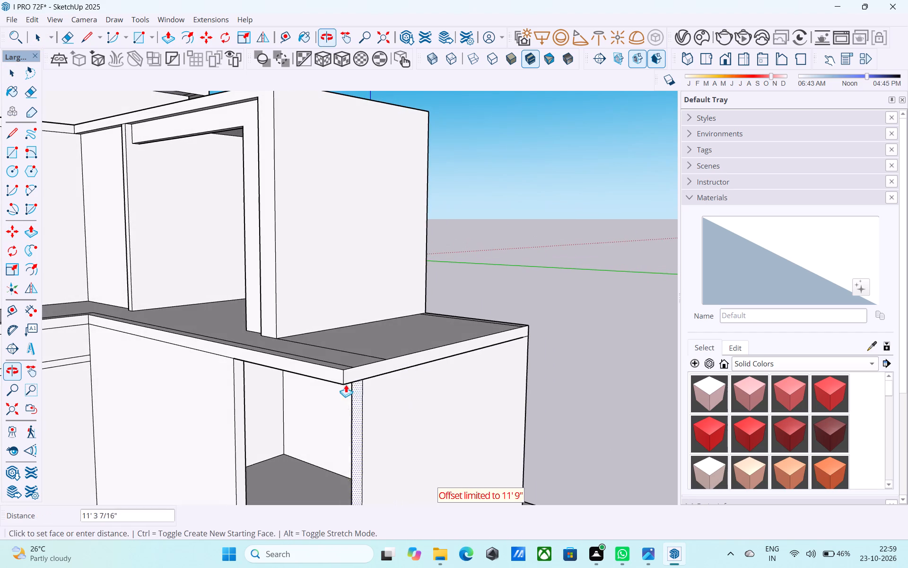
{"action": "left_click", "coordinate": [339, 379]}
Push/pull the end face of the lower front wall across the gap, flush with the new side wall's outer face.
{"action": "middle_click_drag", "start_coordinate": [339, 379], "coordinate": [477, 363]}
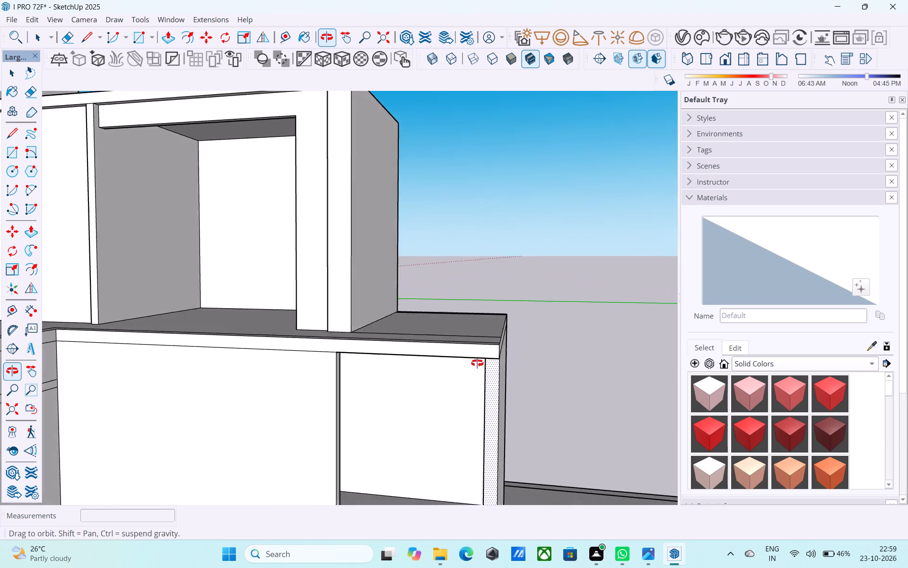
{"action": "middle_click_drag", "start_coordinate": [477, 363], "coordinate": [488, 360]}
{"action": "scroll", "coordinate": [489, 359], "scroll_direction": "down", "scroll_amount": 8}
{"action": "middle_click_drag", "start_coordinate": [473, 372], "coordinate": [232, 351]}
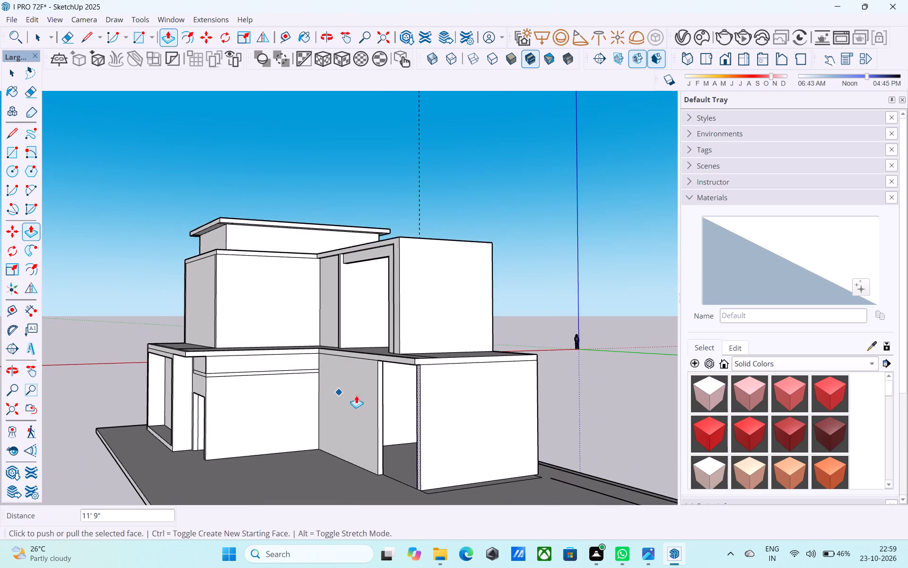
{"action": "middle_click_drag", "start_coordinate": [363, 394], "coordinate": [330, 386]}
{"action": "scroll", "coordinate": [351, 390], "scroll_direction": "up", "scroll_amount": 7}
{"action": "key", "text": "space"}
{"action": "left_click", "coordinate": [362, 390]}
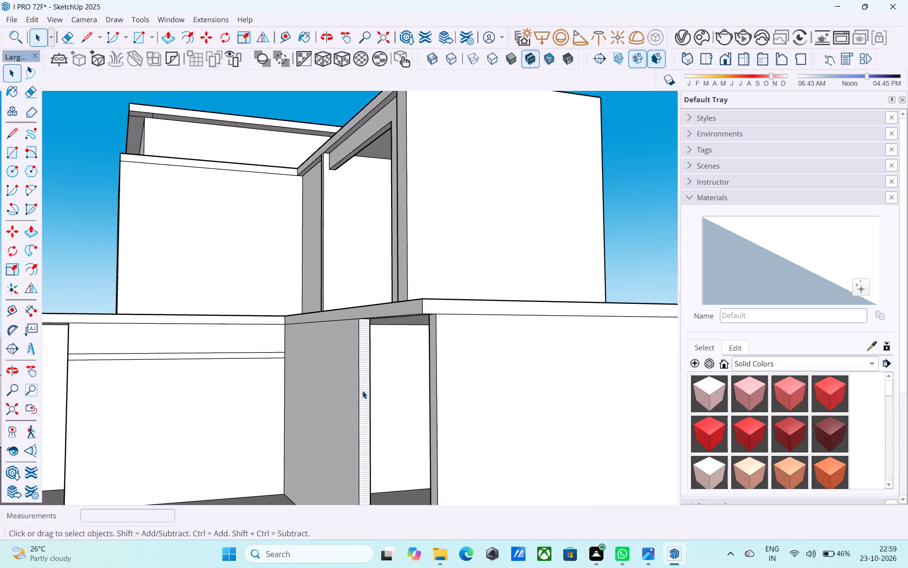
{"action": "key", "text": "p"}
{"action": "left_click", "coordinate": [362, 390]}
{"action": "left_click", "coordinate": [482, 373]}
{"action": "key", "text": "space"}
Push/pull the outer side edge of the slab above the new side wall outward 2' as an overhang.
{"action": "scroll", "coordinate": [327, 370], "scroll_direction": "down", "scroll_amount": 9}
{"action": "middle_click_drag", "start_coordinate": [331, 382], "coordinate": [320, 398]}
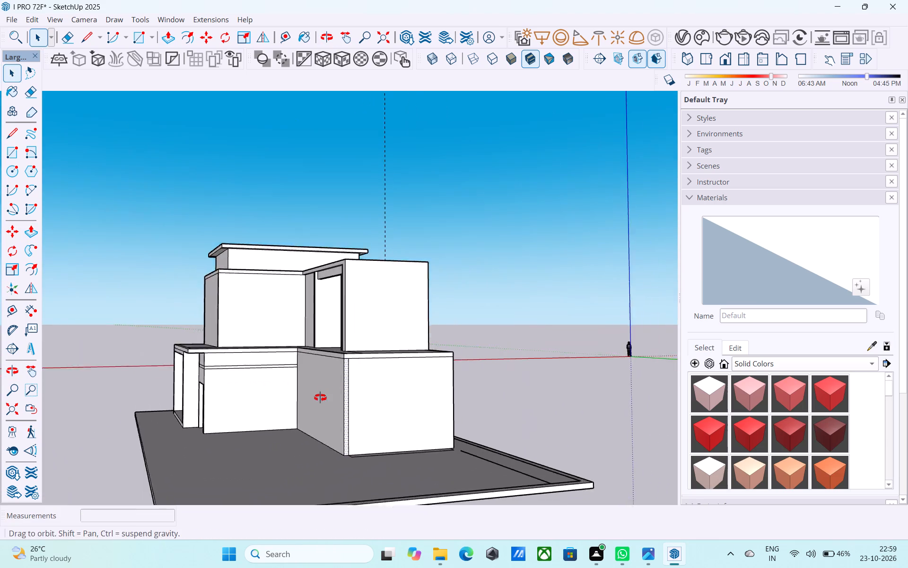
{"action": "middle_click_drag", "start_coordinate": [320, 398], "coordinate": [318, 399]}
{"action": "scroll", "coordinate": [368, 386], "scroll_direction": "up", "scroll_amount": 3}
{"action": "middle_click_drag", "start_coordinate": [443, 373], "coordinate": [322, 383]}
{"action": "scroll", "coordinate": [321, 381], "scroll_direction": "up", "scroll_amount": 6}
{"action": "left_click", "coordinate": [343, 361]}
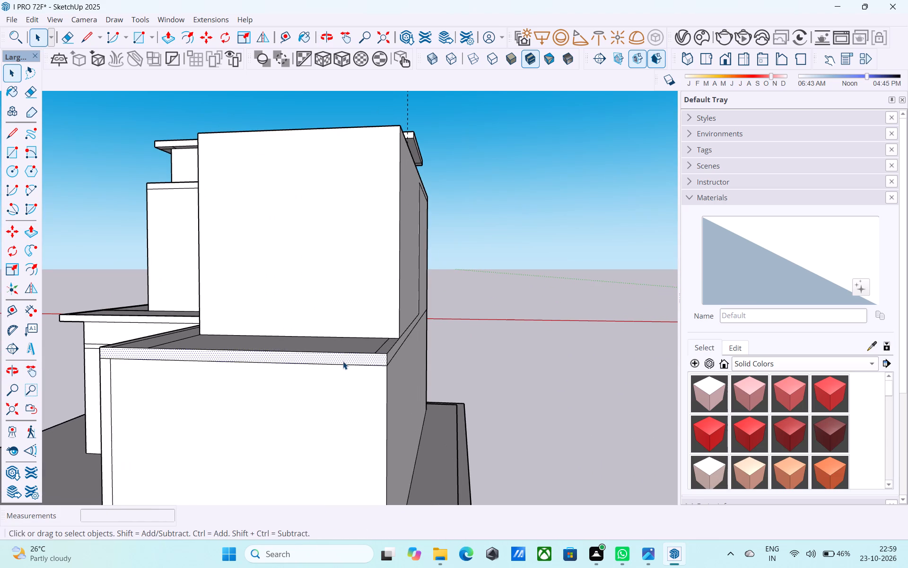
{"action": "key", "text": "p"}
{"action": "left_click", "coordinate": [343, 361]}
{"action": "type", "text": "2'"}
{"action": "key", "text": "Return"}
Push/pull the front edge face of the same wing slab outward by the same 2'.
{"action": "middle_click_drag", "start_coordinate": [339, 367], "coordinate": [534, 364]}
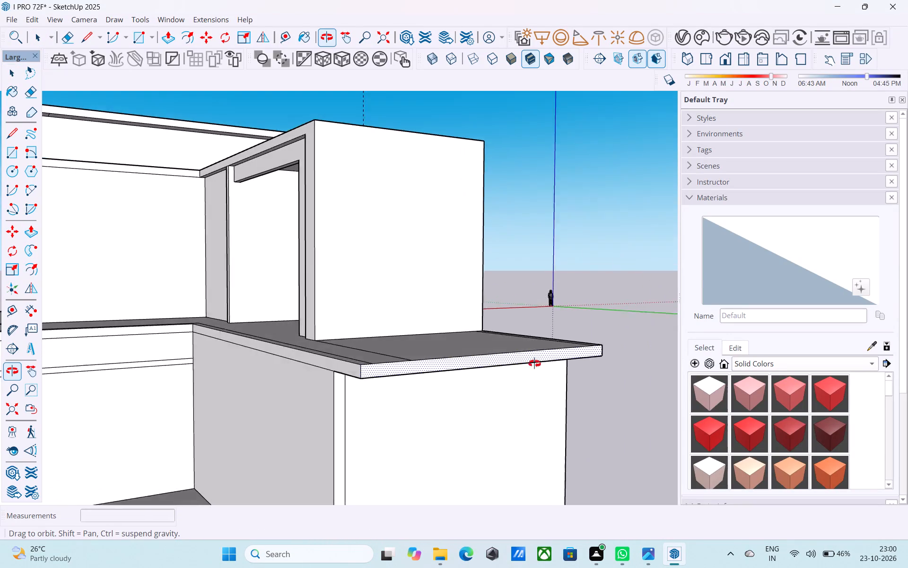
{"action": "middle_click_drag", "start_coordinate": [534, 364], "coordinate": [544, 363]}
{"action": "scroll", "coordinate": [371, 362], "scroll_direction": "up", "scroll_amount": 3}
{"action": "double_click", "coordinate": [362, 356]}
{"action": "scroll", "coordinate": [361, 356], "scroll_direction": "down", "scroll_amount": 3}
{"action": "middle_click_drag", "start_coordinate": [359, 355], "coordinate": [349, 440]}
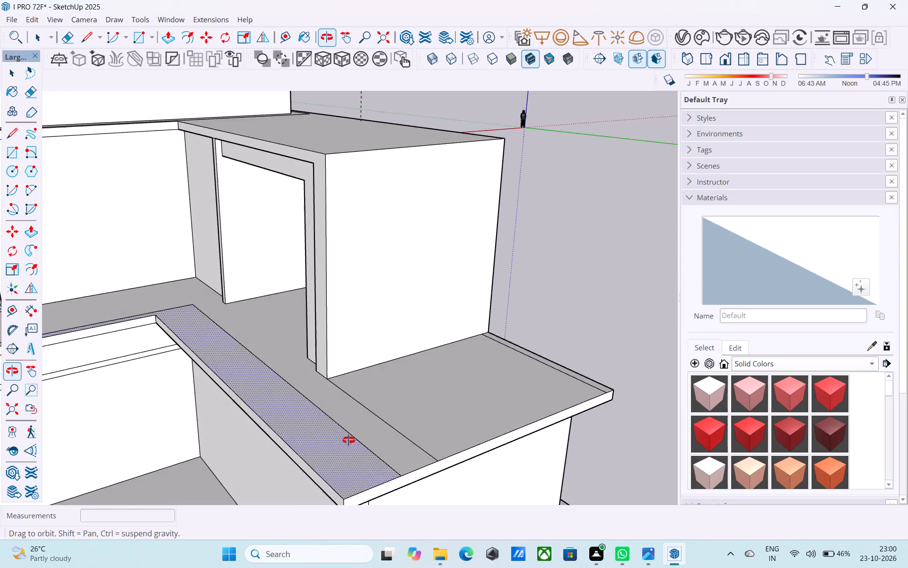
{"action": "middle_click_drag", "start_coordinate": [349, 440], "coordinate": [350, 478]}
{"action": "key", "text": "space"}
Copy the wing slab's top front edge 6" inward across the slab's top surface.
{"action": "middle_click_drag", "start_coordinate": [261, 365], "coordinate": [226, 389]}
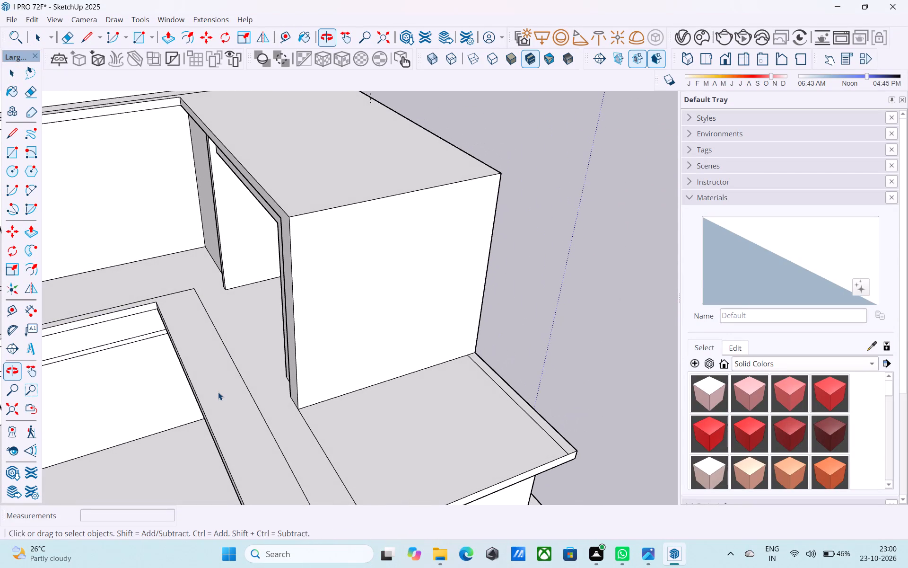
{"action": "scroll", "coordinate": [200, 361], "scroll_direction": "down", "scroll_amount": 6}
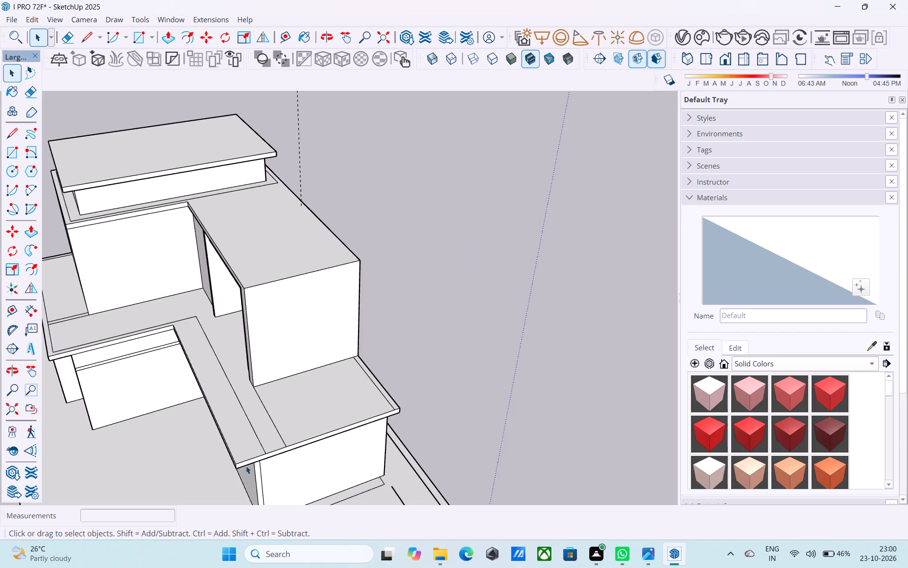
{"action": "scroll", "coordinate": [248, 467], "scroll_direction": "up", "scroll_amount": 6}
{"action": "middle_click_drag", "start_coordinate": [227, 439], "coordinate": [245, 428]}
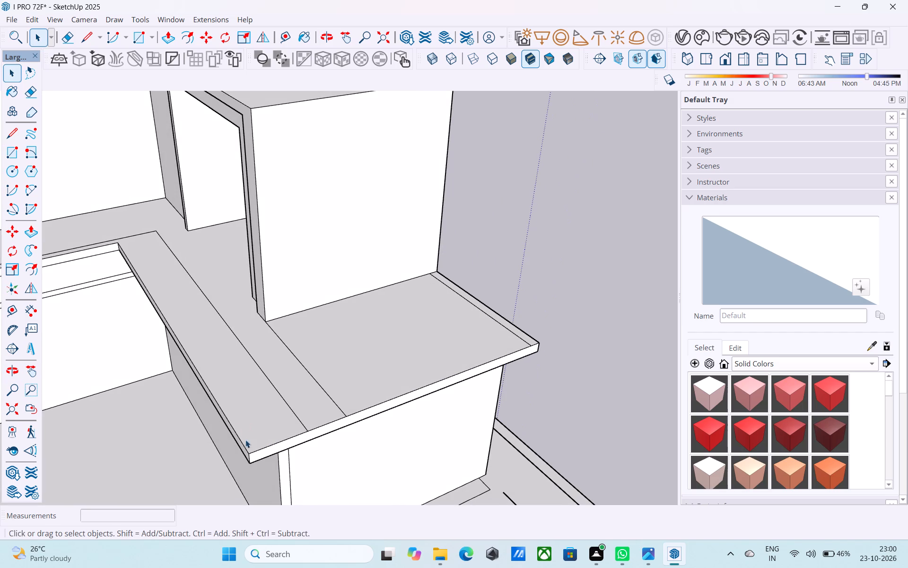
{"action": "left_click", "coordinate": [241, 443]}
{"action": "key", "text": "m"}
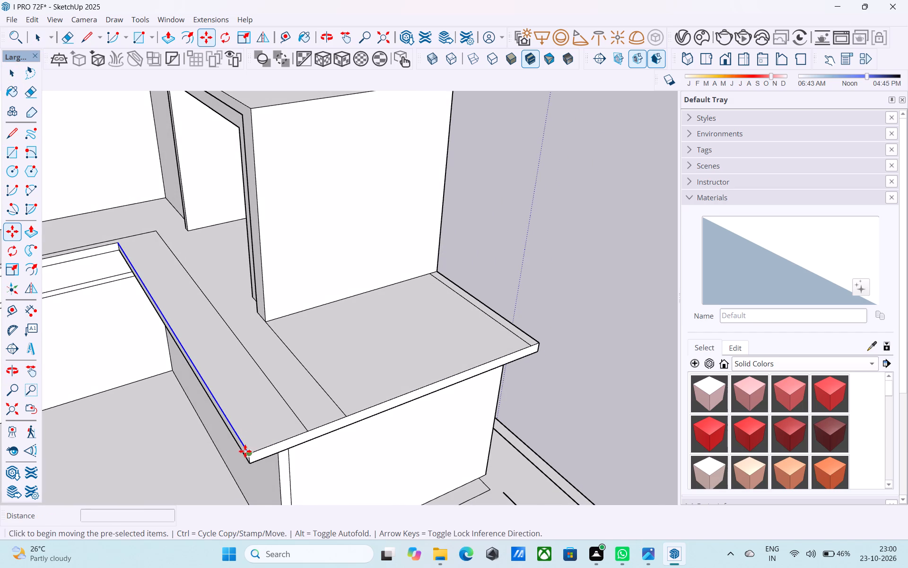
{"action": "scroll", "coordinate": [247, 453], "scroll_direction": "up", "scroll_amount": 6}
{"action": "left_click", "coordinate": [247, 453]}
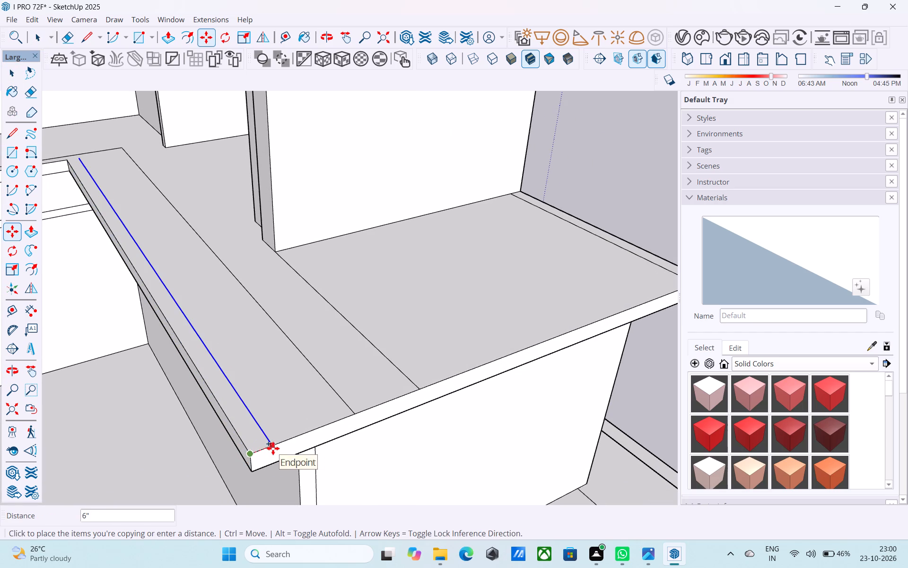
{"action": "left_click", "coordinate": [273, 448]}
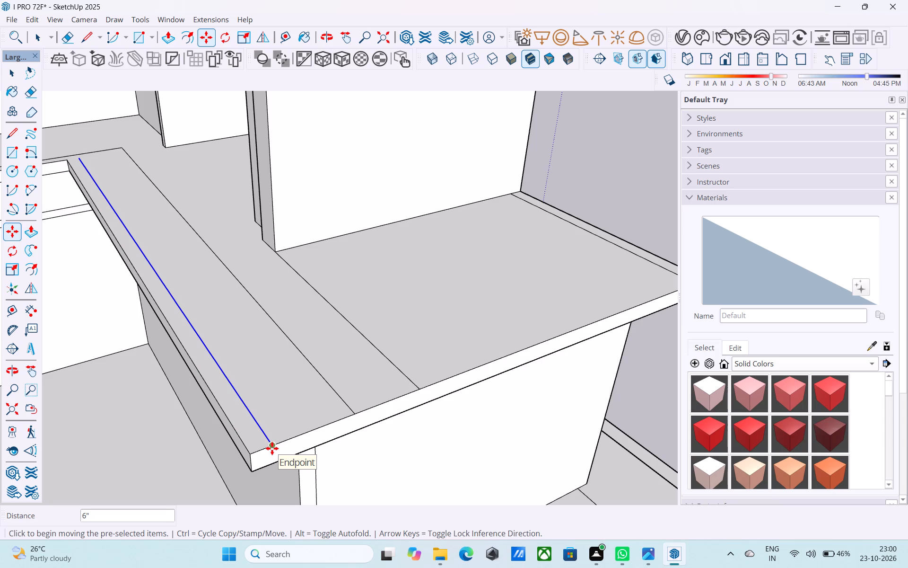
{"action": "scroll", "coordinate": [272, 448], "scroll_direction": "down", "scroll_amount": 4}
{"action": "middle_click_drag", "start_coordinate": [272, 448], "coordinate": [488, 353]}
{"action": "scroll", "coordinate": [488, 353], "scroll_direction": "down", "scroll_amount": 3}
{"action": "scroll", "coordinate": [488, 353], "scroll_direction": "up", "scroll_amount": 1}
{"action": "scroll", "coordinate": [488, 353], "scroll_direction": "down", "scroll_amount": 6}
{"action": "middle_click_drag", "start_coordinate": [485, 354], "coordinate": [480, 357]}
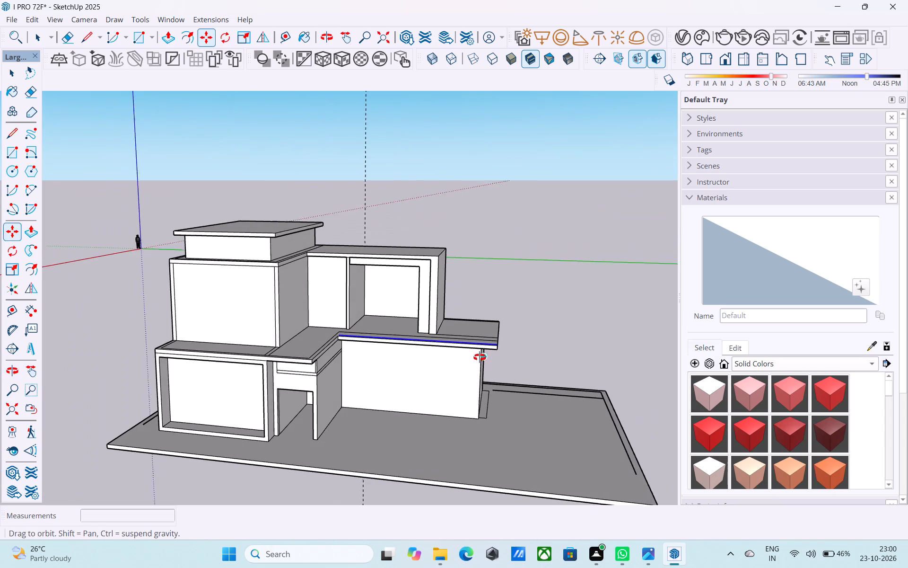
{"action": "middle_click_drag", "start_coordinate": [480, 357], "coordinate": [489, 360]}
{"action": "key", "text": "space"}
{"action": "scroll", "coordinate": [411, 381], "scroll_direction": "up", "scroll_amount": 3}
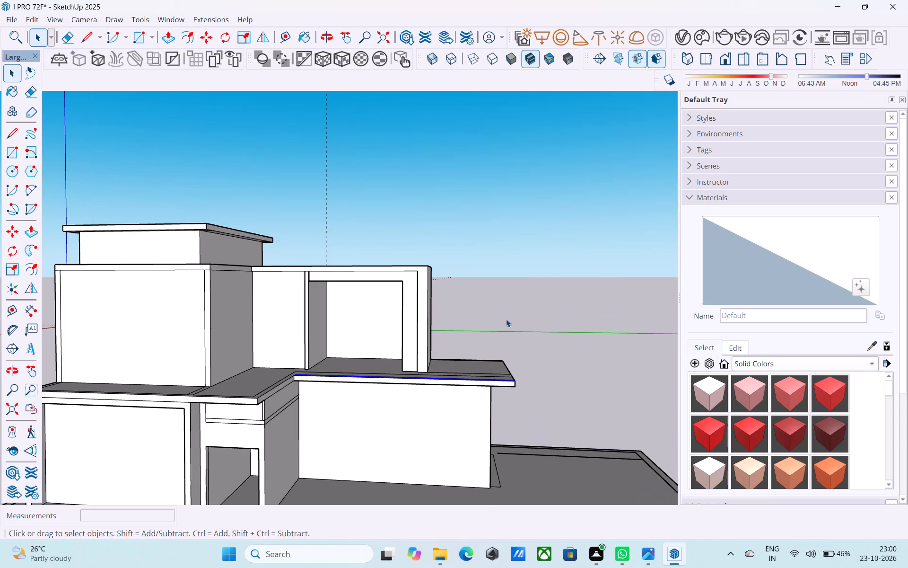
{"action": "left_click", "coordinate": [506, 319]}
Draw a horizontal line across the wall beside the upper bay, from the bay beam's lower corner to the adjoining room's wall.
{"action": "scroll", "coordinate": [422, 397], "scroll_direction": "down", "scroll_amount": 4}
{"action": "middle_click_drag", "start_coordinate": [419, 397], "coordinate": [442, 381]}
{"action": "middle_click_drag", "start_coordinate": [399, 390], "coordinate": [417, 381]}
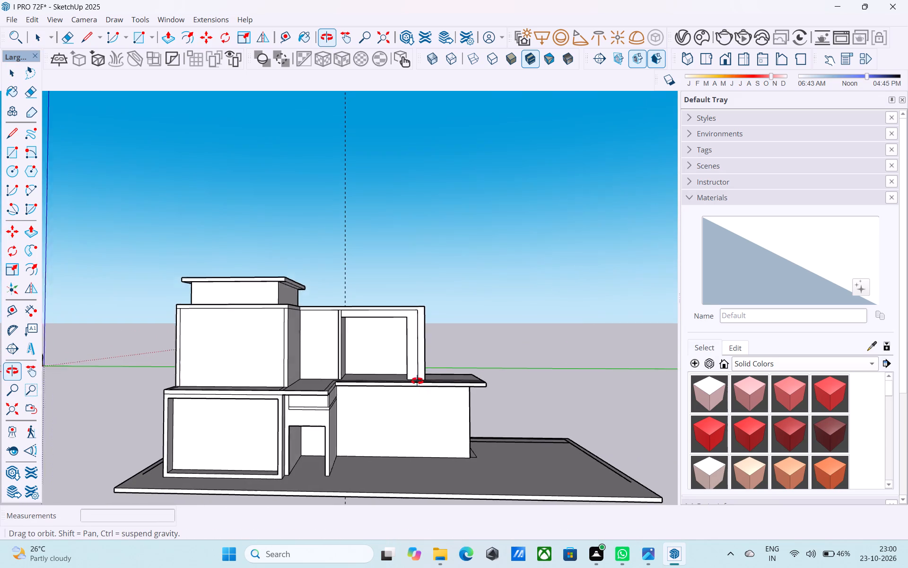
{"action": "middle_click_drag", "start_coordinate": [417, 381], "coordinate": [423, 379]}
{"action": "scroll", "coordinate": [379, 328], "scroll_direction": "up", "scroll_amount": 12}
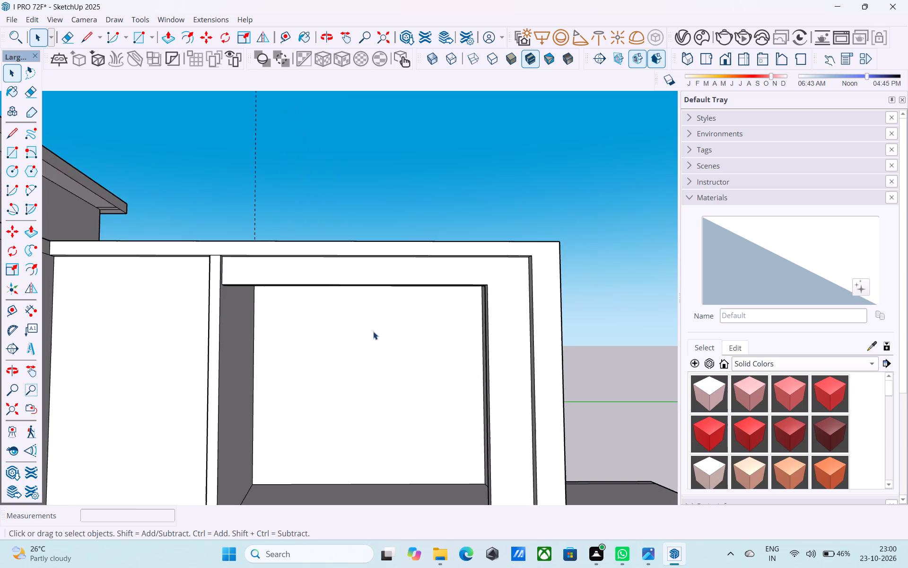
{"action": "middle_click_drag", "start_coordinate": [370, 331], "coordinate": [383, 360]}
{"action": "scroll", "coordinate": [383, 360], "scroll_direction": "down", "scroll_amount": 4}
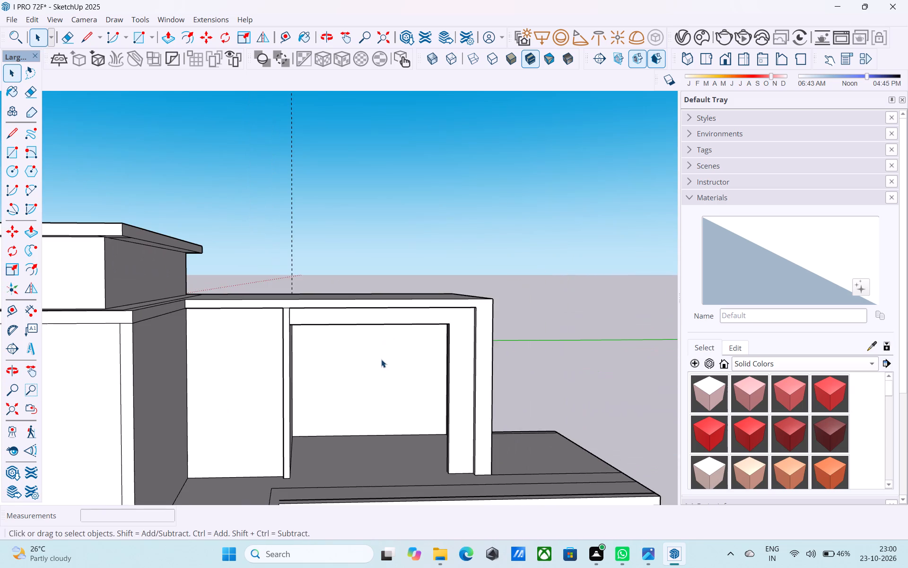
{"action": "scroll", "coordinate": [381, 359], "scroll_direction": "down", "scroll_amount": 3}
{"action": "middle_click_drag", "start_coordinate": [380, 359], "coordinate": [373, 358]}
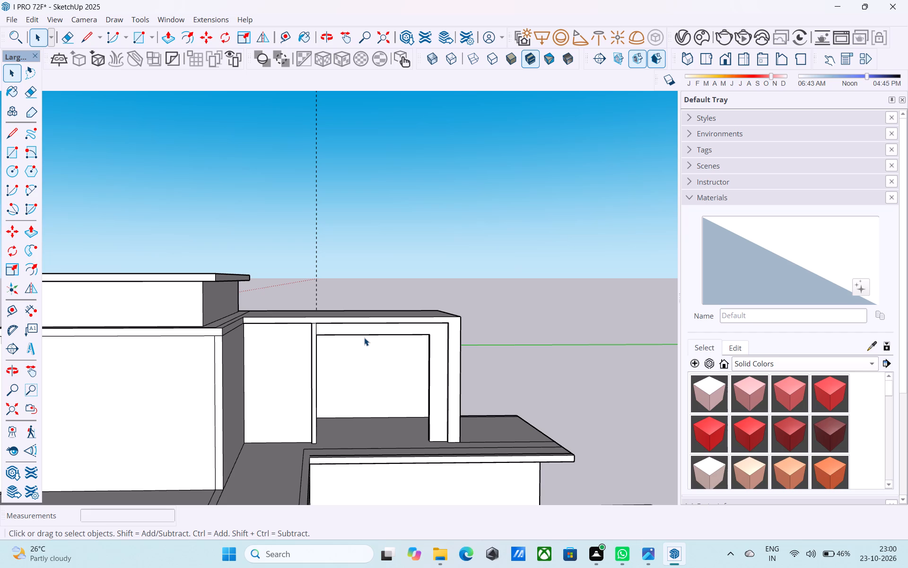
{"action": "middle_click_drag", "start_coordinate": [354, 350], "coordinate": [374, 322]}
{"action": "scroll", "coordinate": [372, 319], "scroll_direction": "down", "scroll_amount": 5}
{"action": "middle_click_drag", "start_coordinate": [361, 334], "coordinate": [337, 348]}
{"action": "scroll", "coordinate": [336, 345], "scroll_direction": "up", "scroll_amount": 5}
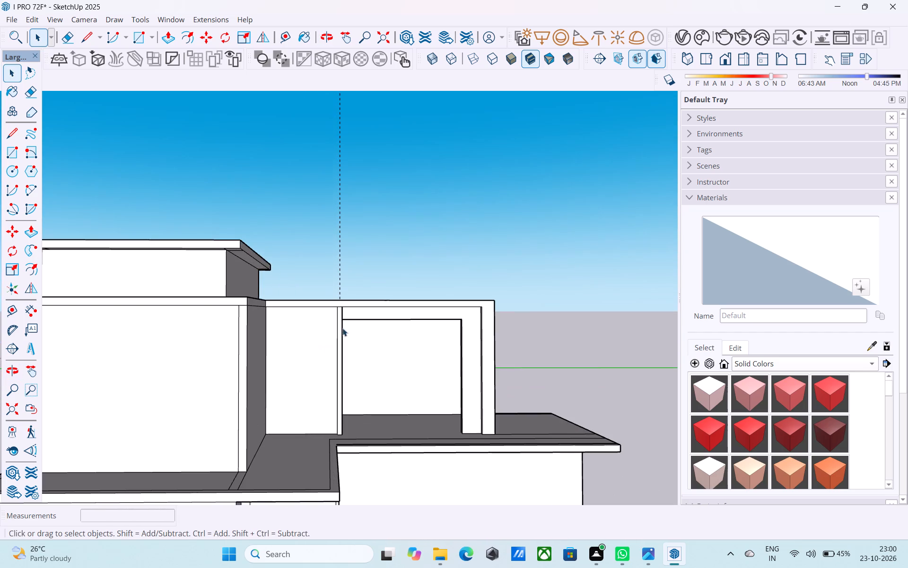
{"action": "scroll", "coordinate": [345, 317], "scroll_direction": "up", "scroll_amount": 5}
{"action": "middle_click_drag", "start_coordinate": [345, 316], "coordinate": [341, 316]}
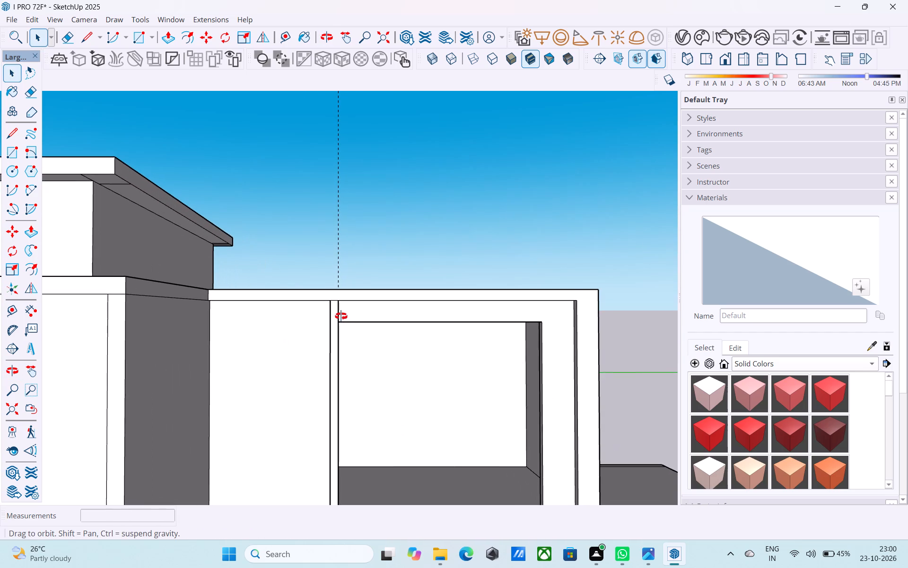
{"action": "middle_click_drag", "start_coordinate": [341, 316], "coordinate": [341, 317]}
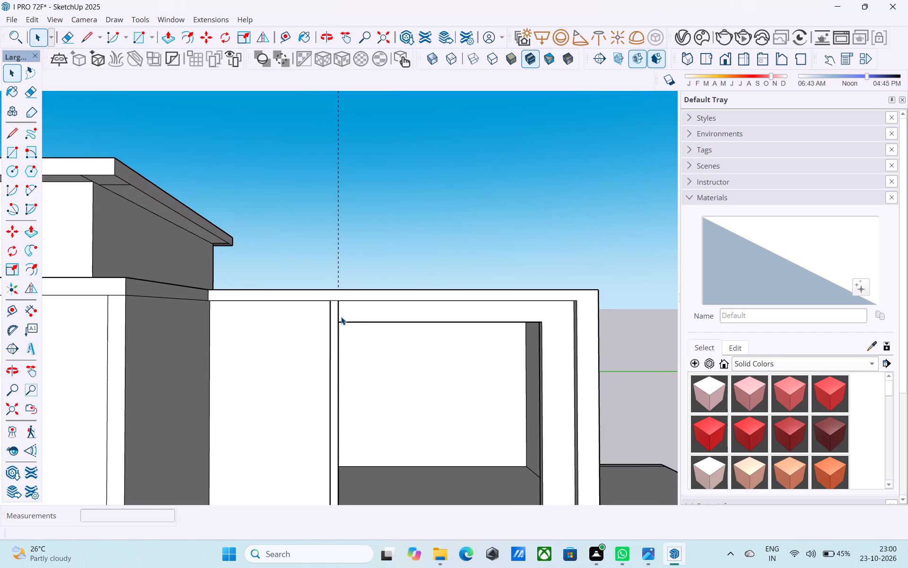
{"action": "key", "text": "l"}
{"action": "scroll", "coordinate": [338, 320], "scroll_direction": "up", "scroll_amount": 4}
{"action": "left_click", "coordinate": [338, 320]}
{"action": "key", "text": "l"}
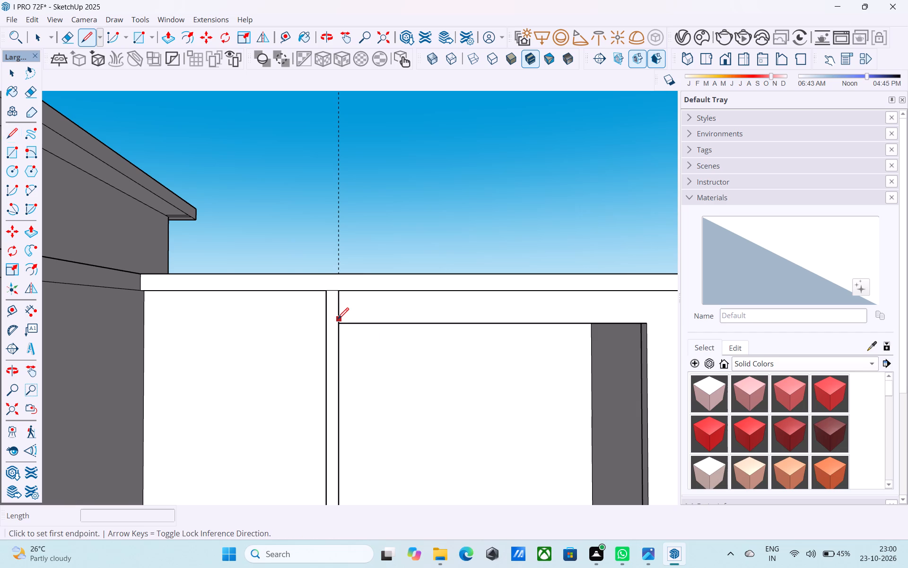
{"action": "left_click", "coordinate": [340, 325]}
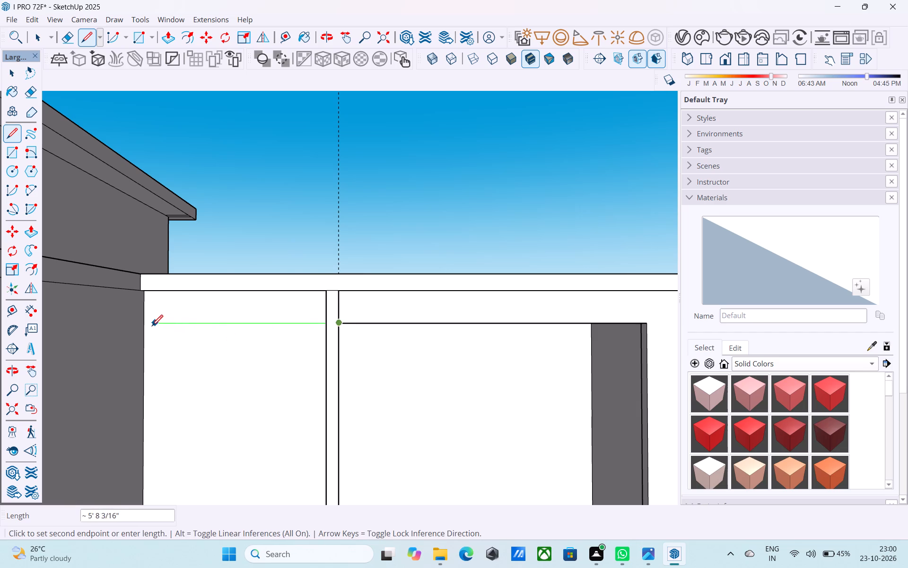
{"action": "left_click", "coordinate": [145, 326]}
{"action": "key", "text": "space"}
Examine the new wall line beside the upper bay and the overall house massing.
{"action": "middle_click_drag", "start_coordinate": [338, 302], "coordinate": [165, 307]}
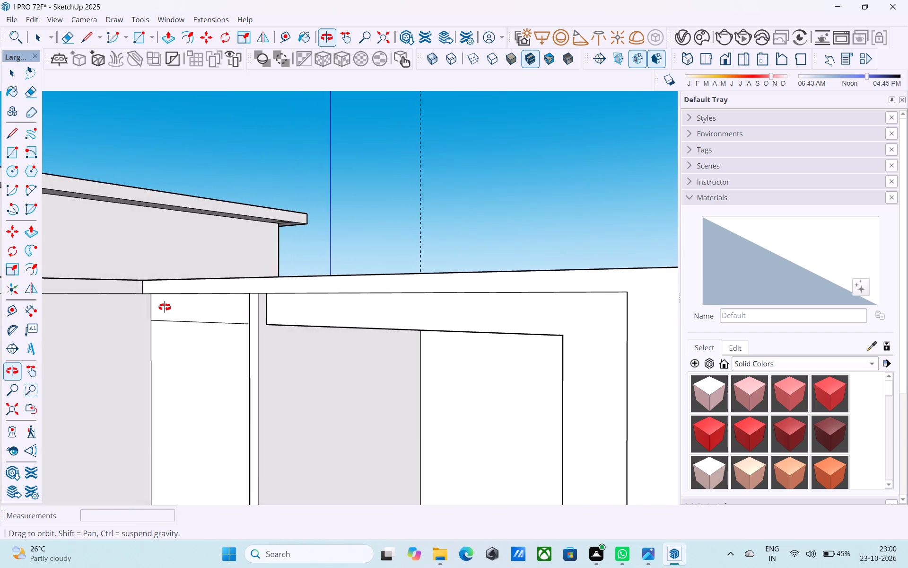
{"action": "middle_click_drag", "start_coordinate": [165, 307], "coordinate": [324, 316]}
{"action": "scroll", "coordinate": [332, 332], "scroll_direction": "up", "scroll_amount": 12}
{"action": "middle_click_drag", "start_coordinate": [311, 330], "coordinate": [438, 331]}
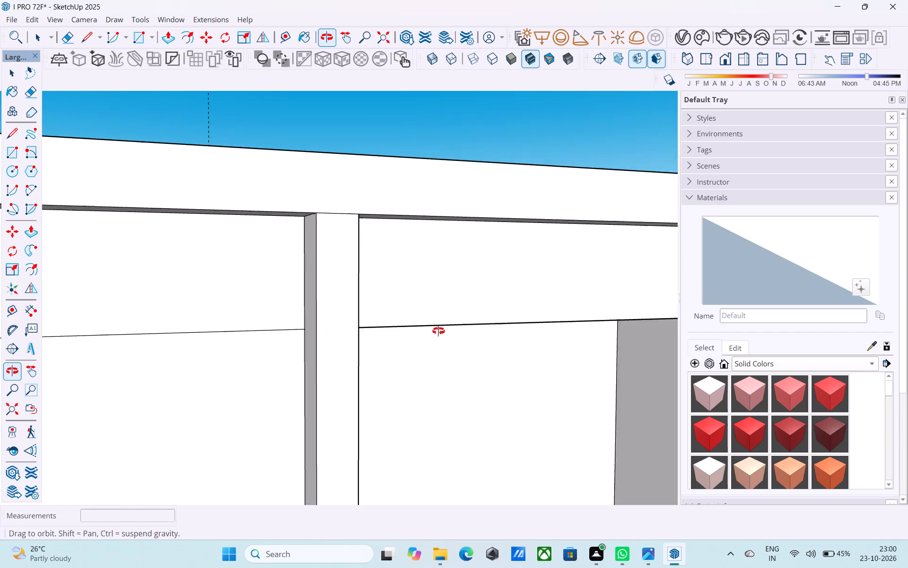
{"action": "middle_click_drag", "start_coordinate": [438, 331], "coordinate": [247, 328]}
{"action": "scroll", "coordinate": [246, 321], "scroll_direction": "down", "scroll_amount": 6}
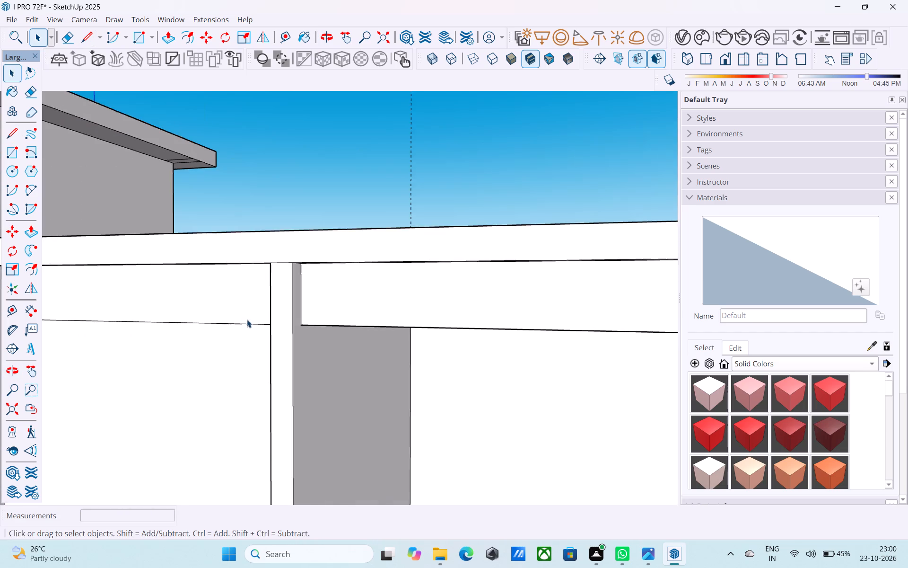
{"action": "scroll", "coordinate": [247, 319], "scroll_direction": "down", "scroll_amount": 20}
{"action": "scroll", "coordinate": [247, 319], "scroll_direction": "down", "scroll_amount": 1}
{"action": "middle_click_drag", "start_coordinate": [323, 311], "coordinate": [317, 319]}
{"action": "scroll", "coordinate": [322, 315], "scroll_direction": "down", "scroll_amount": 6}
{"action": "middle_click_drag", "start_coordinate": [317, 331], "coordinate": [380, 315]}
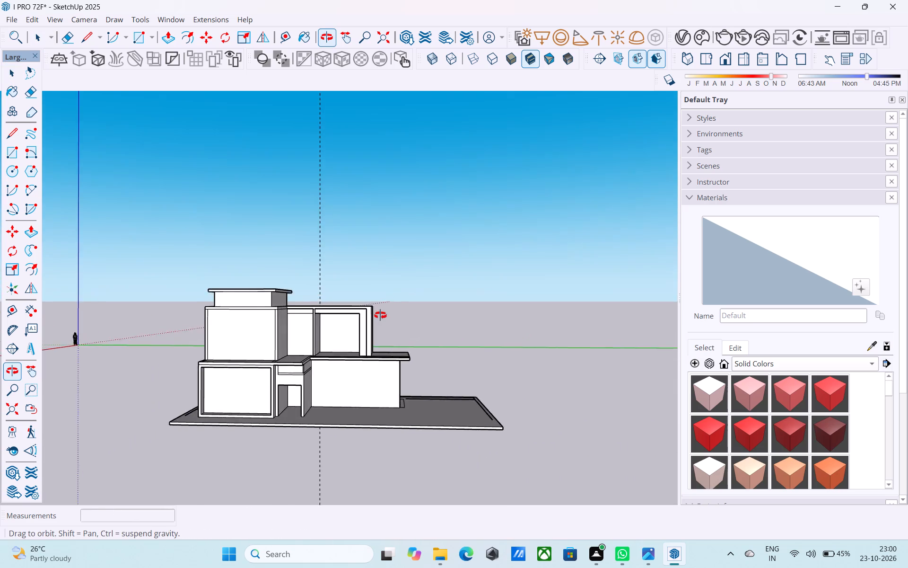
{"action": "middle_click_drag", "start_coordinate": [380, 315], "coordinate": [382, 313]}
{"action": "scroll", "coordinate": [382, 313], "scroll_direction": "up", "scroll_amount": 6}
Save the model.
{"action": "key", "text": "ctrl+s"}
Push/pull the front edge face of the floor slab over the lower framed room back behind the frame's front face.
{"action": "scroll", "coordinate": [382, 312], "scroll_direction": "down", "scroll_amount": 12}
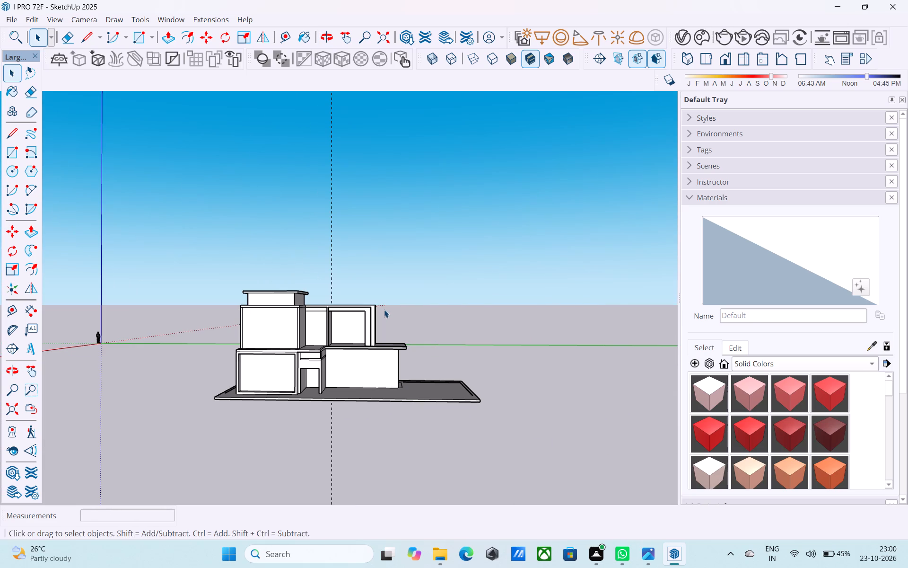
{"action": "middle_click_drag", "start_coordinate": [359, 363], "coordinate": [361, 337]}
{"action": "scroll", "coordinate": [323, 356], "scroll_direction": "up", "scroll_amount": 6}
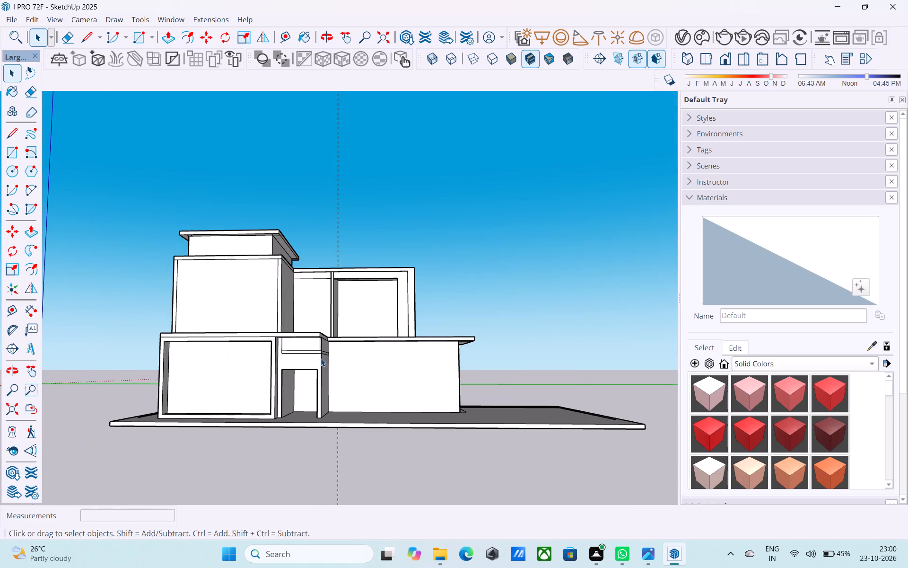
{"action": "middle_click_drag", "start_coordinate": [297, 371], "coordinate": [319, 363]}
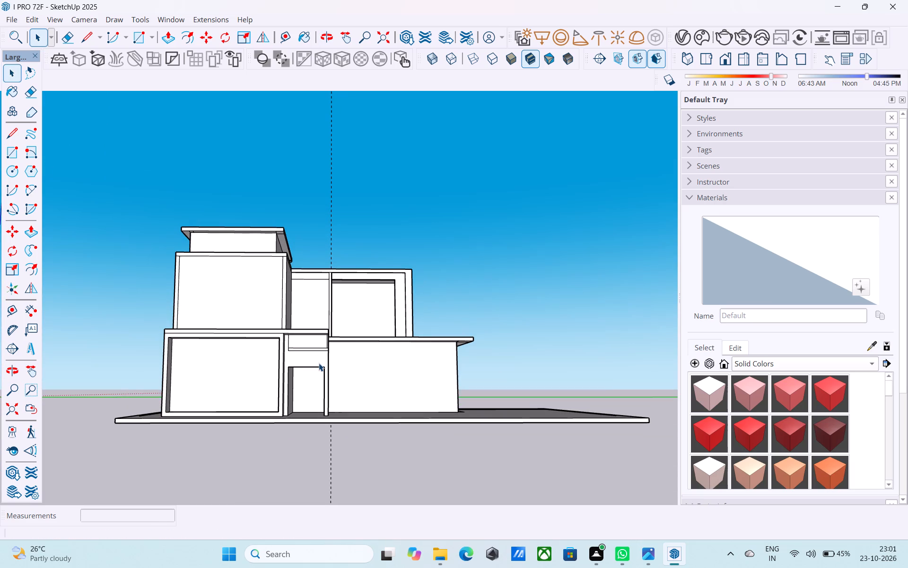
{"action": "scroll", "coordinate": [321, 359], "scroll_direction": "down", "scroll_amount": 3}
{"action": "middle_click_drag", "start_coordinate": [318, 366], "coordinate": [317, 413]}
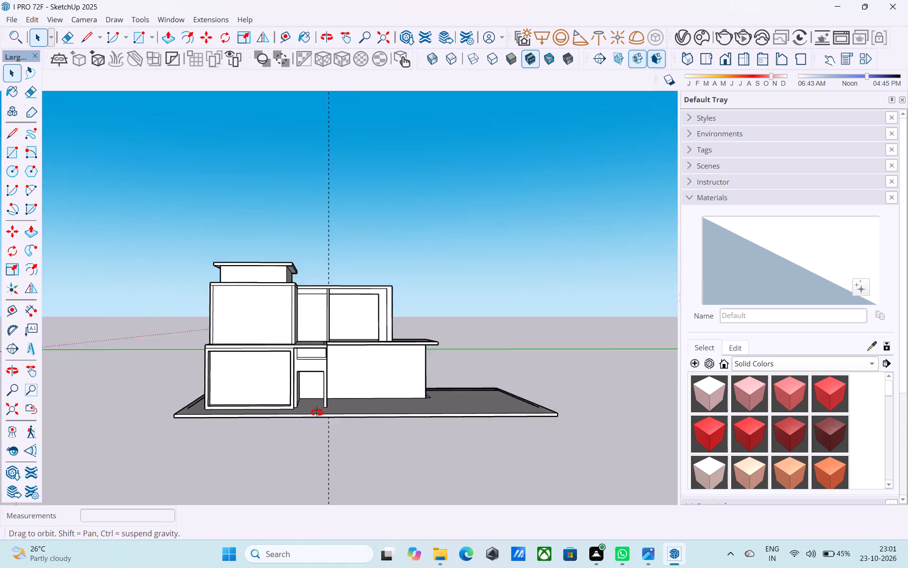
{"action": "middle_click_drag", "start_coordinate": [317, 413], "coordinate": [312, 450]}
{"action": "scroll", "coordinate": [287, 380], "scroll_direction": "up", "scroll_amount": 13}
{"action": "left_click", "coordinate": [275, 337]}
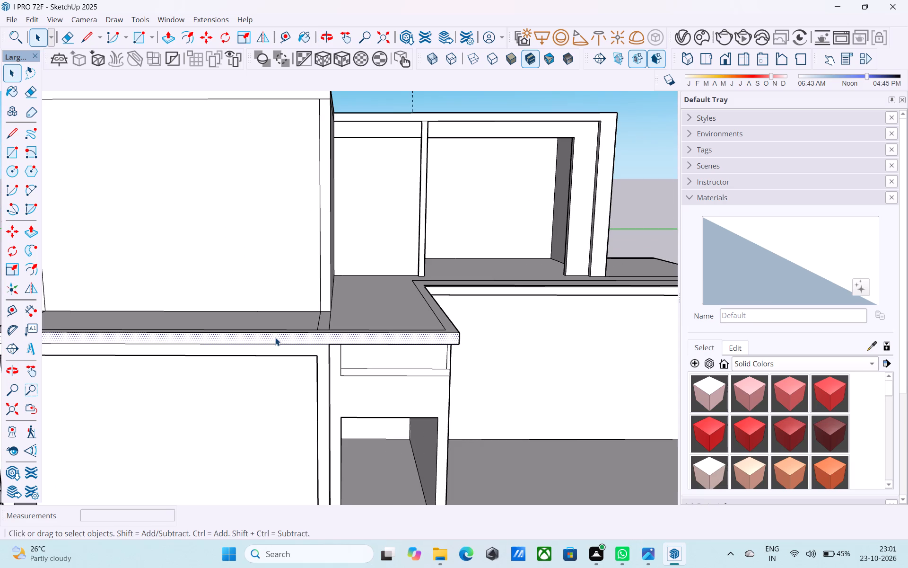
{"action": "key", "text": "p"}
{"action": "left_click", "coordinate": [275, 337]}
{"action": "left_click", "coordinate": [276, 316]}
{"action": "key", "text": "space"}
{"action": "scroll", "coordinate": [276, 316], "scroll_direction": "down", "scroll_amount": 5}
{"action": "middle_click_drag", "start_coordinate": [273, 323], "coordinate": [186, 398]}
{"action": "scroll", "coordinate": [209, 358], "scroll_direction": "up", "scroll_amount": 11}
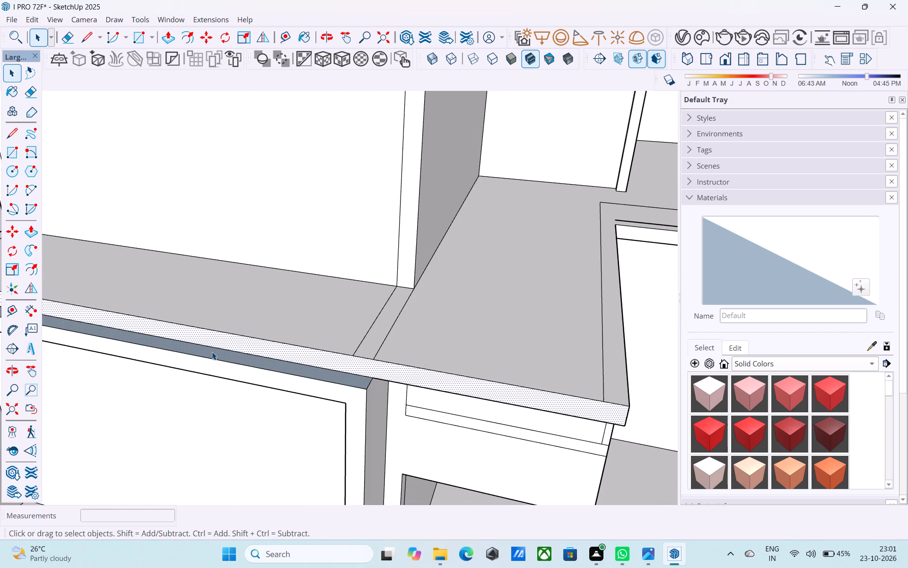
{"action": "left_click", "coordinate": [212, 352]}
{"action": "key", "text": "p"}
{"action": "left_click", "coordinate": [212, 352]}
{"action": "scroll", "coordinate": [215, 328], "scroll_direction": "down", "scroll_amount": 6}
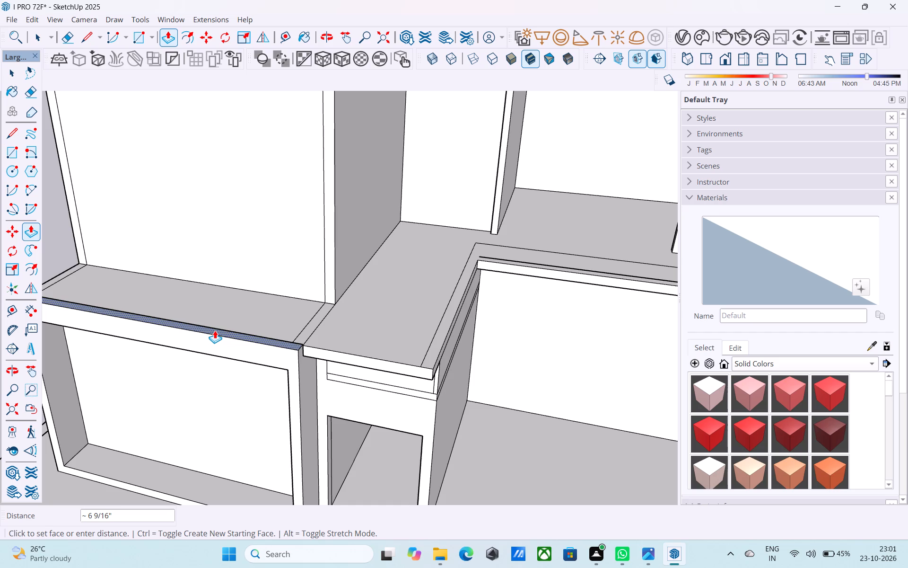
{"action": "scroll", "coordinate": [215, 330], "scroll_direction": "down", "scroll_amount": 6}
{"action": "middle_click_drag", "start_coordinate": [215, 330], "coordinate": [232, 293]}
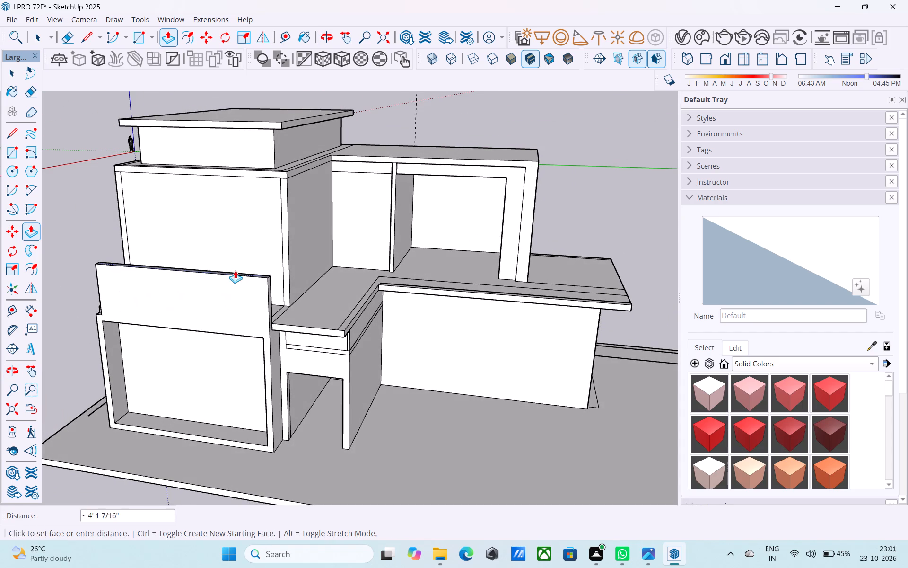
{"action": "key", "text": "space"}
Place a horizontal guide 3' above the base of the upper room's front wall, over the lower framed room.
{"action": "key", "text": "t"}
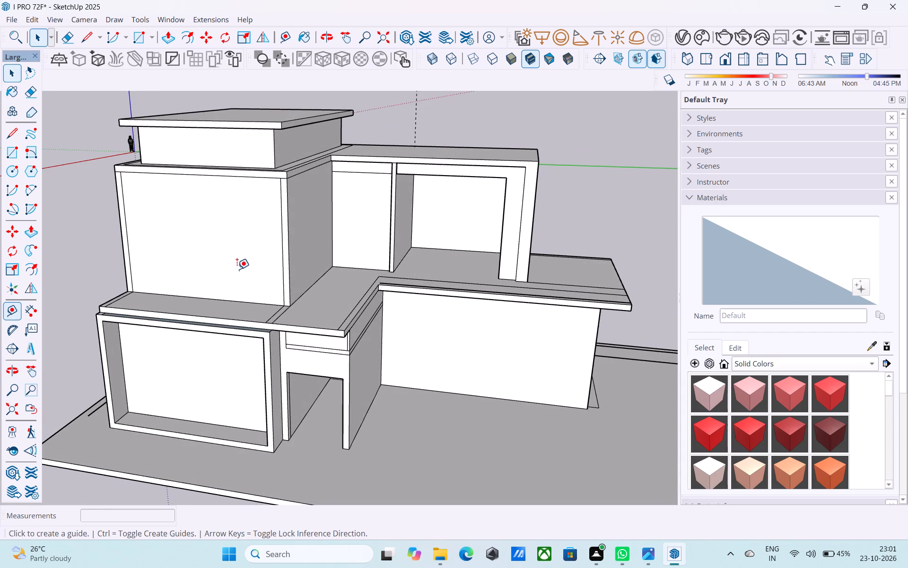
{"action": "left_click", "coordinate": [240, 299]}
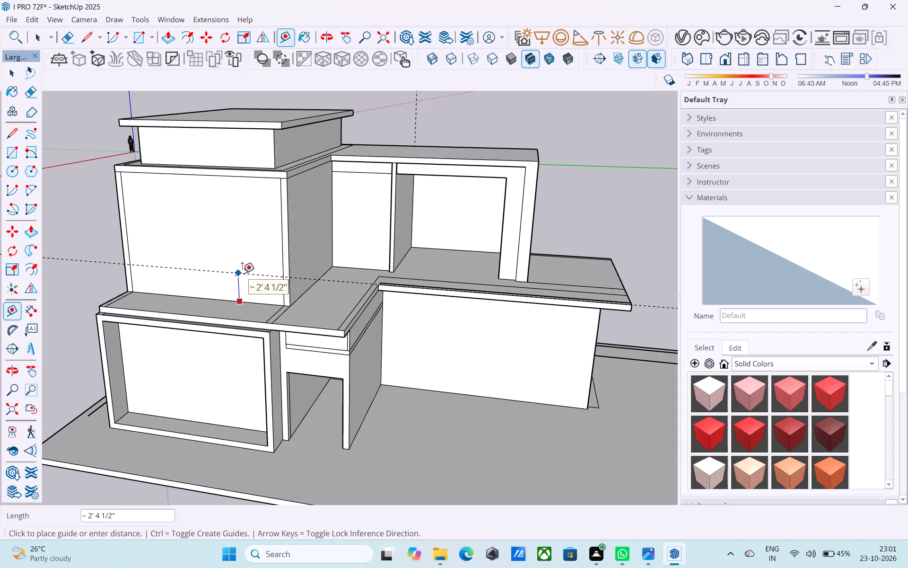
{"action": "key", "text": "3"}
{"action": "key", "text": "apostrophe"}
{"action": "key", "text": "Return"}
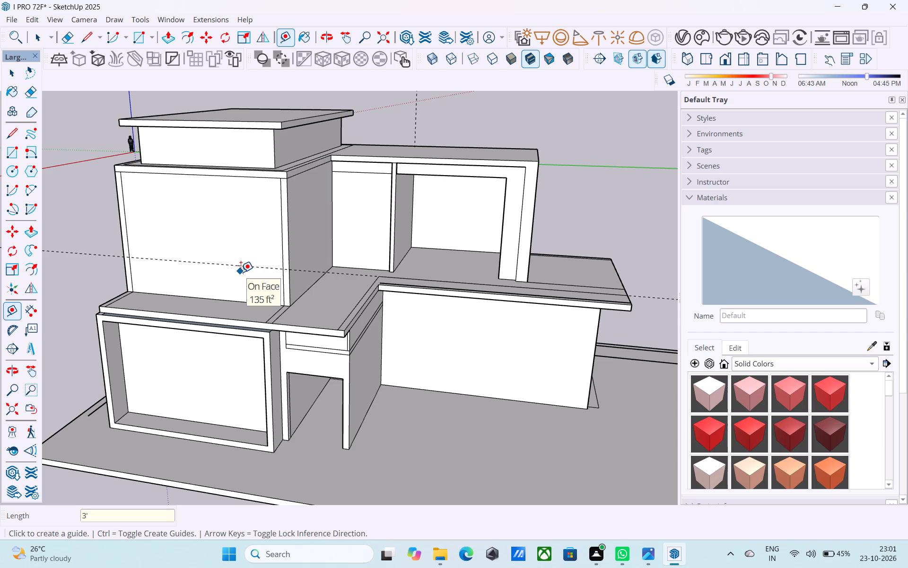
{"action": "key", "text": "space"}
Push/pull the lower frame's top face up to the 3' guide.
{"action": "middle_click_drag", "start_coordinate": [219, 295], "coordinate": [172, 334]}
{"action": "scroll", "coordinate": [188, 339], "scroll_direction": "up", "scroll_amount": 9}
{"action": "left_click", "coordinate": [209, 328]}
{"action": "left_click", "coordinate": [213, 325]}
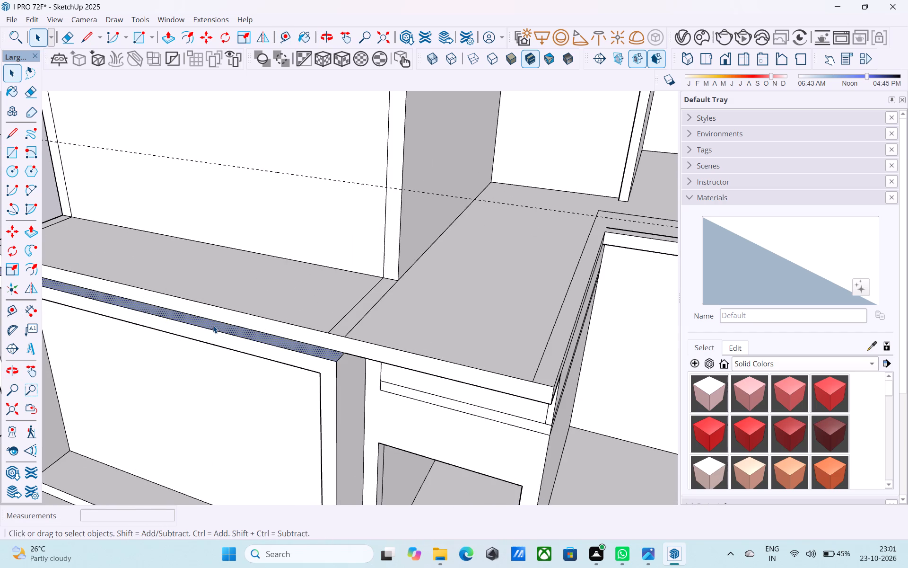
{"action": "key", "text": "p"}
{"action": "left_click", "coordinate": [213, 325]}
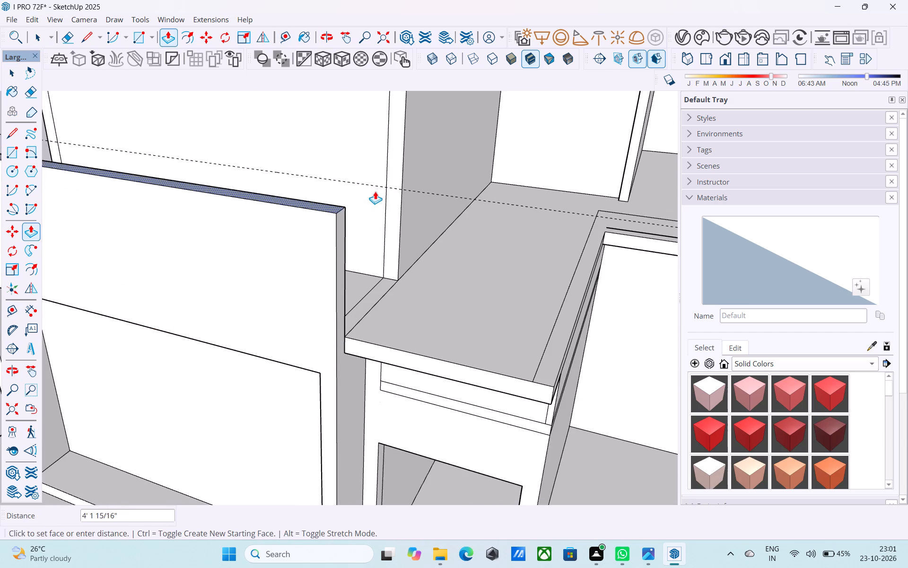
{"action": "left_click", "coordinate": [379, 186]}
{"action": "scroll", "coordinate": [378, 192], "scroll_direction": "down", "scroll_amount": 5}
{"action": "middle_click_drag", "start_coordinate": [362, 219], "coordinate": [402, 197]}
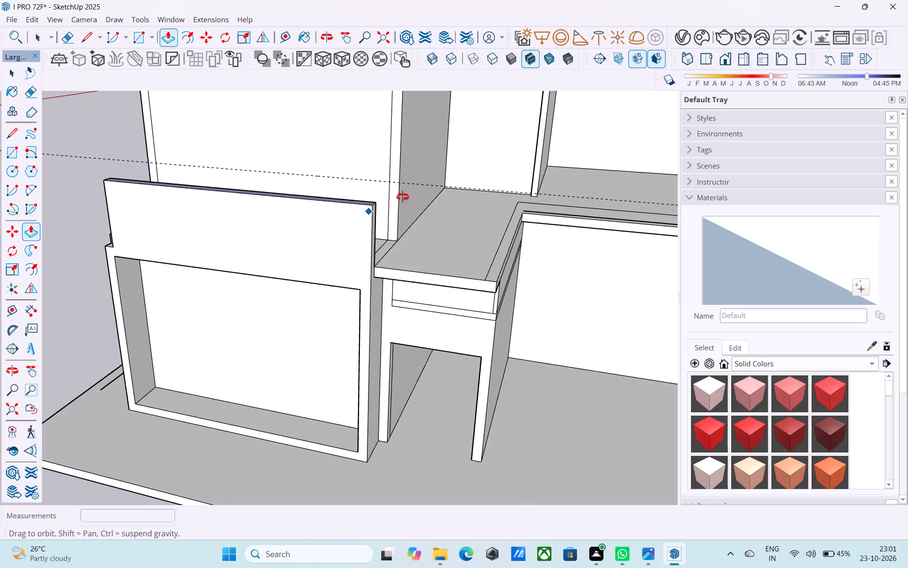
{"action": "middle_click_drag", "start_coordinate": [402, 197], "coordinate": [429, 170]}
{"action": "key", "text": "space"}
Copy the front edge of the lower frame opening's top underside 6" inward.
{"action": "middle_click_drag", "start_coordinate": [362, 202], "coordinate": [296, 112], "text": "shift"}
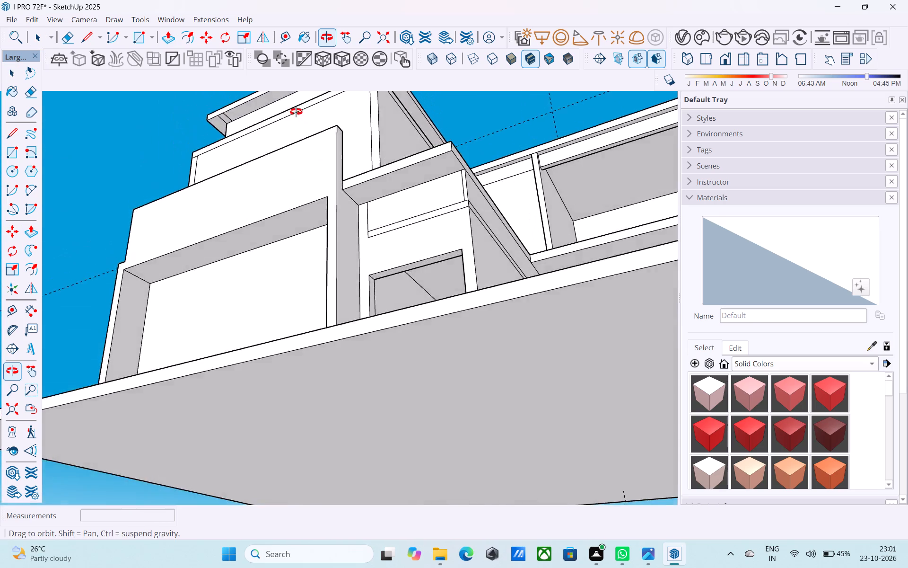
{"action": "middle_click_drag", "start_coordinate": [296, 112], "coordinate": [652, 243], "text": "shift"}
{"action": "scroll", "coordinate": [405, 314], "scroll_direction": "up", "scroll_amount": 8}
{"action": "middle_click_drag", "start_coordinate": [352, 315], "coordinate": [109, 242], "text": "shift"}
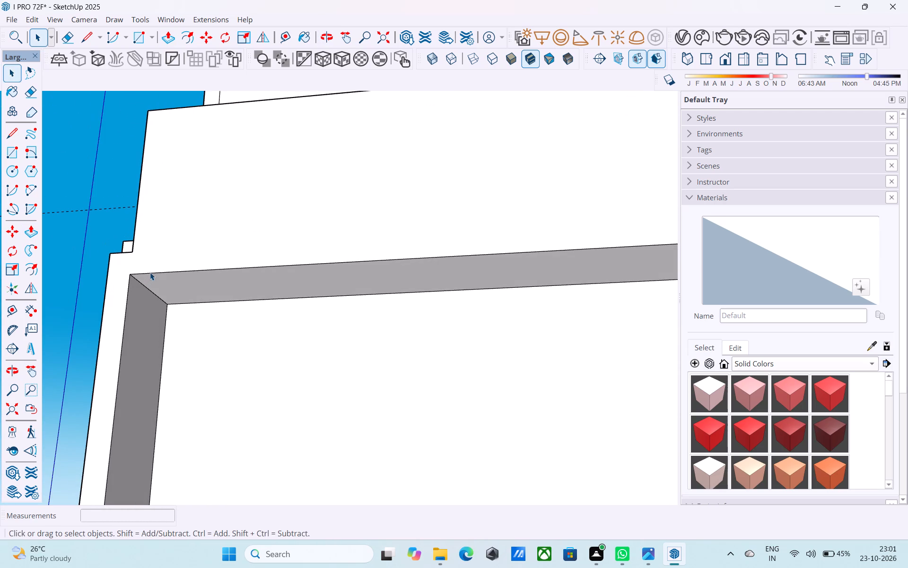
{"action": "left_click", "coordinate": [150, 272]}
{"action": "key", "text": "m"}
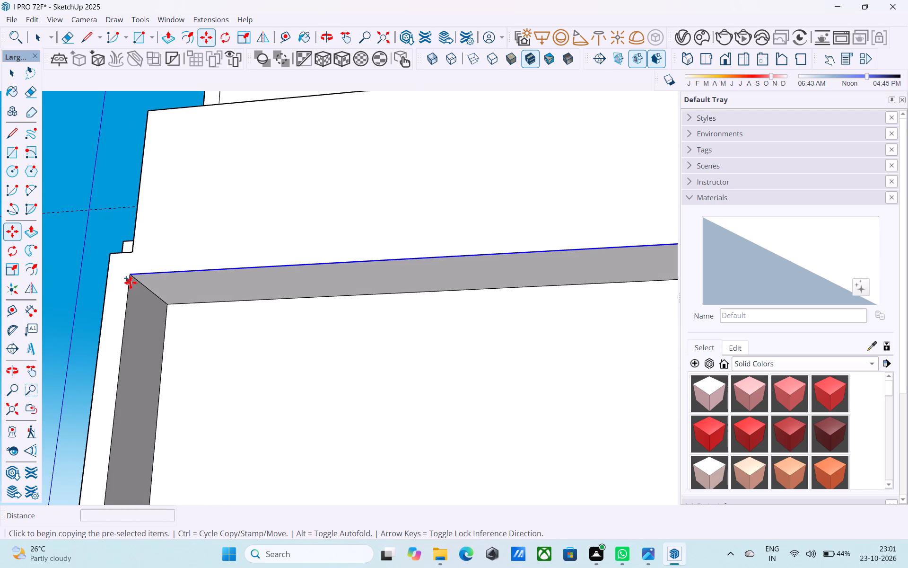
{"action": "left_click", "coordinate": [130, 279]}
{"action": "left_click", "coordinate": [143, 289]}
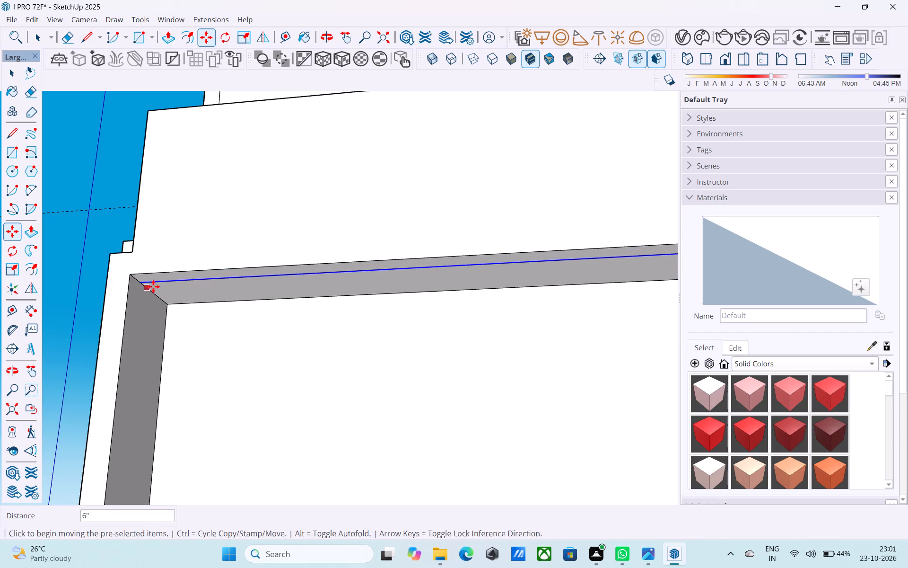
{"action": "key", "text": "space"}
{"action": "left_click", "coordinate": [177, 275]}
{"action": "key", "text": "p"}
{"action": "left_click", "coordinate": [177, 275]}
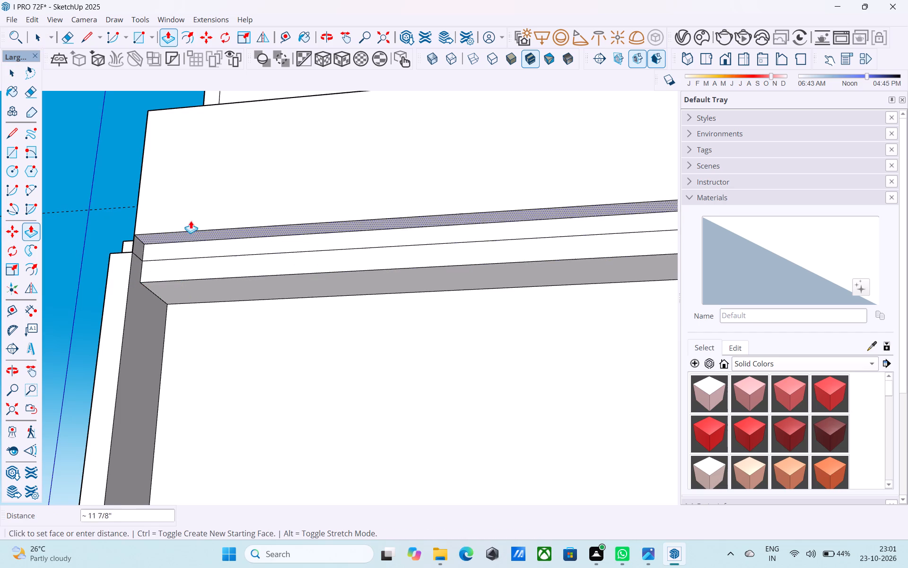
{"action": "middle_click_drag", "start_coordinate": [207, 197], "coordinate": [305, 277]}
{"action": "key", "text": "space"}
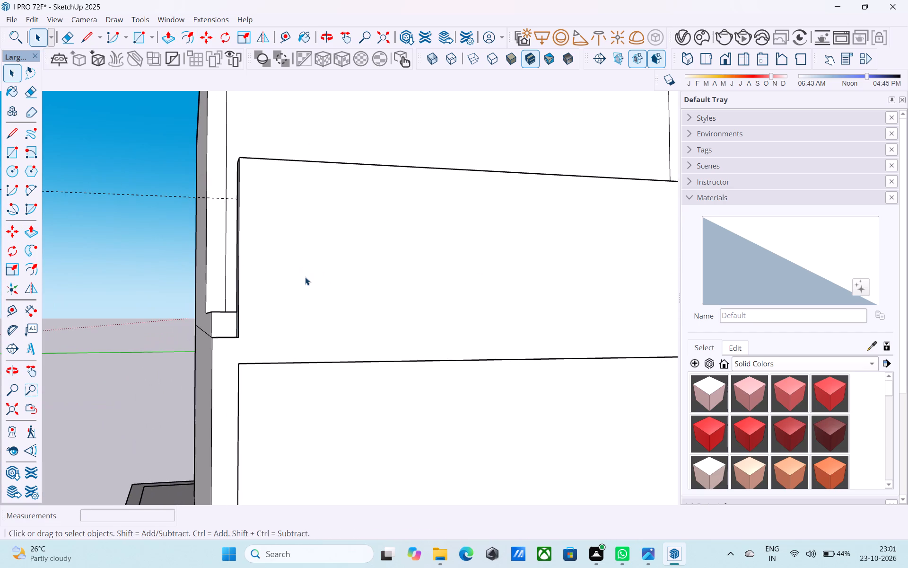
Push/pull the raised wall's outer end face out 6", flush with the lower frame's side.
{"action": "middle_click_drag", "start_coordinate": [305, 277], "coordinate": [446, 327], "text": "shift"}
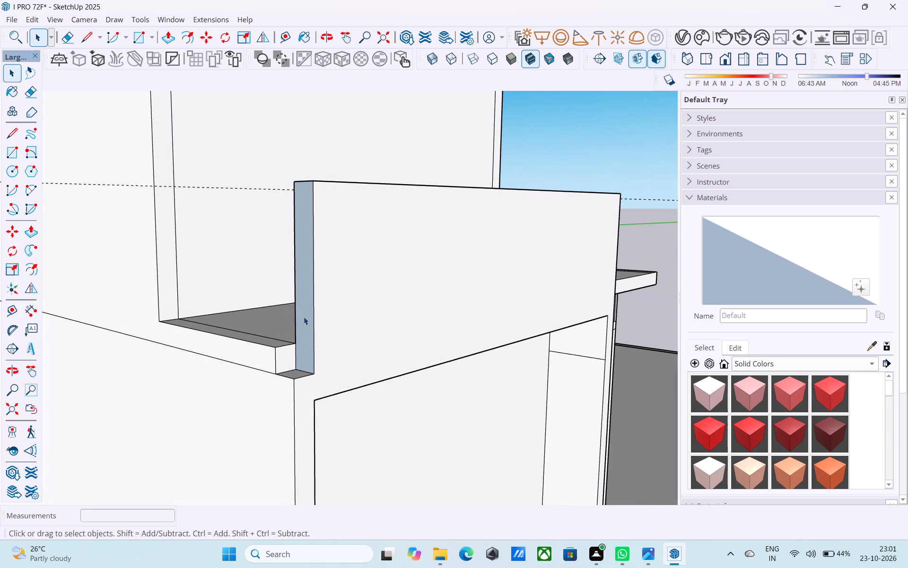
{"action": "left_click", "coordinate": [303, 317]}
{"action": "key", "text": "p"}
{"action": "left_click", "coordinate": [302, 317]}
{"action": "left_click", "coordinate": [271, 389]}
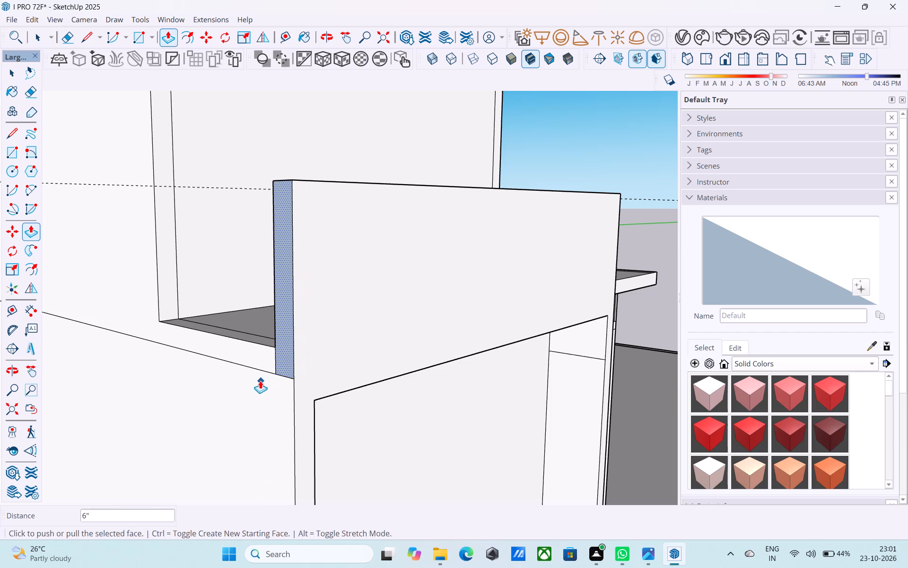
{"action": "key", "text": "space"}
Reverse the raised wall's end face and its top face.
{"action": "right_click", "coordinate": [280, 317]}
{"action": "left_click", "coordinate": [306, 212]}
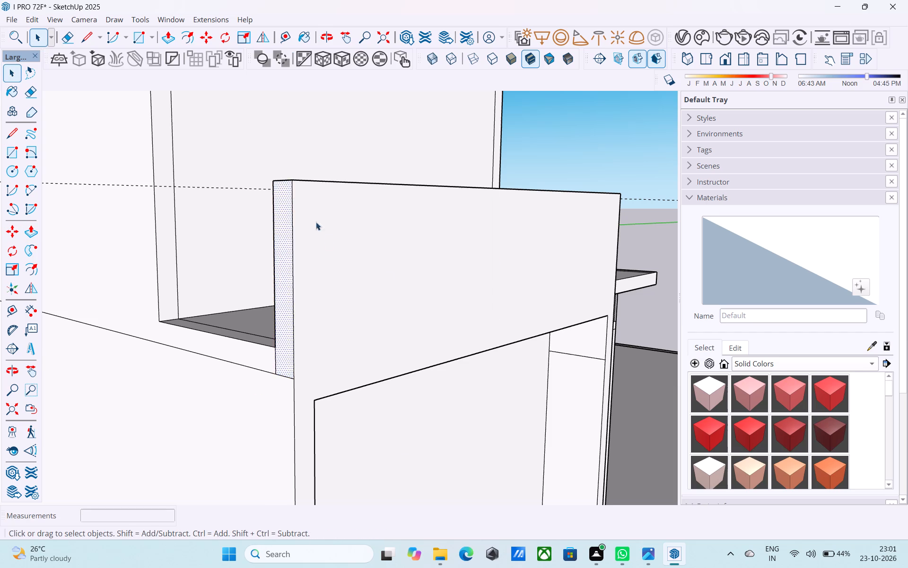
{"action": "middle_click_drag", "start_coordinate": [395, 274], "coordinate": [99, 289]}
{"action": "middle_click_drag", "start_coordinate": [223, 301], "coordinate": [117, 290]}
{"action": "middle_click_drag", "start_coordinate": [190, 354], "coordinate": [159, 427]}
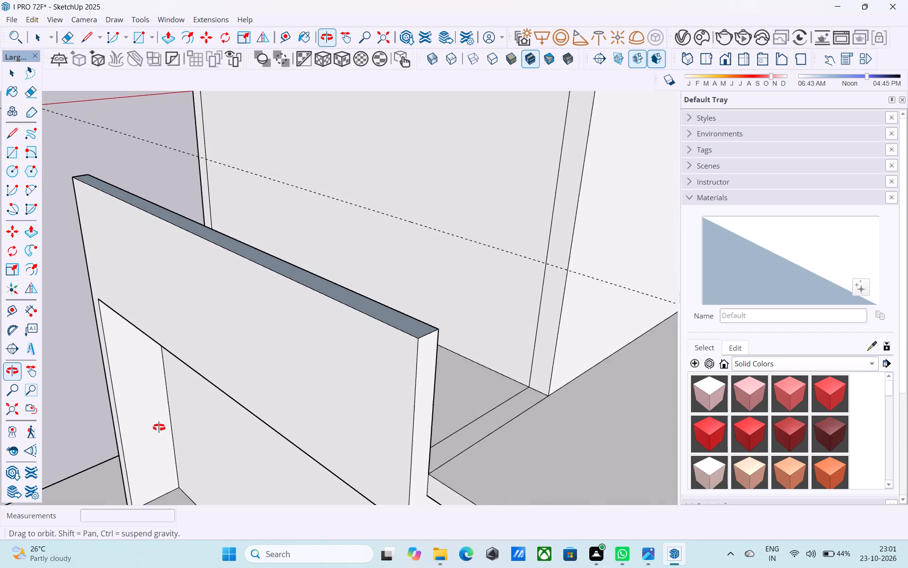
{"action": "middle_click_drag", "start_coordinate": [159, 427], "coordinate": [159, 427]}
{"action": "left_click", "coordinate": [302, 282]}
{"action": "right_click", "coordinate": [302, 282]}
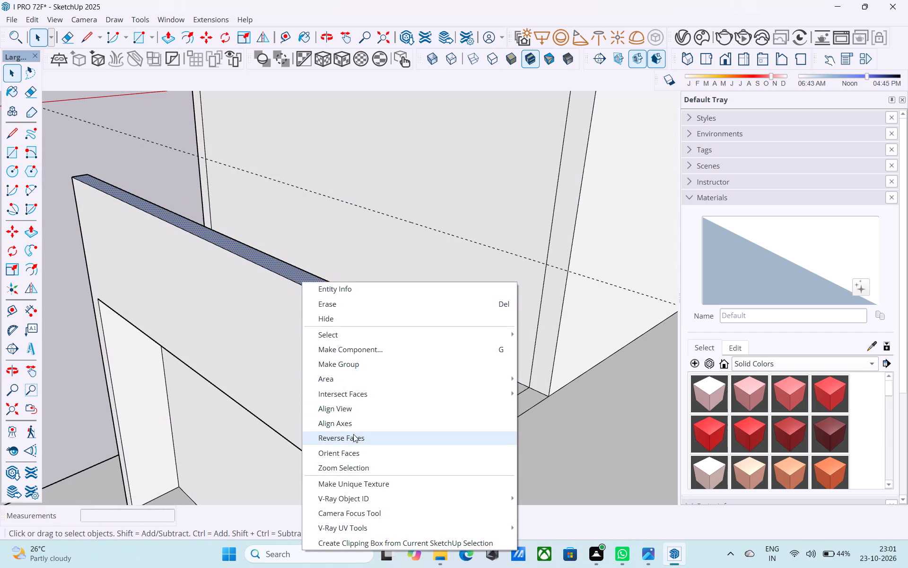
{"action": "left_click", "coordinate": [353, 434]}
Push/pull the 6" front strip of the frame opening's underside upward, extending the opening into the raised wall.
{"action": "scroll", "coordinate": [336, 280], "scroll_direction": "down", "scroll_amount": 7}
{"action": "middle_click_drag", "start_coordinate": [320, 289], "coordinate": [431, 106]}
{"action": "scroll", "coordinate": [398, 270], "scroll_direction": "up", "scroll_amount": 5}
{"action": "middle_click_drag", "start_coordinate": [386, 285], "coordinate": [390, 244]}
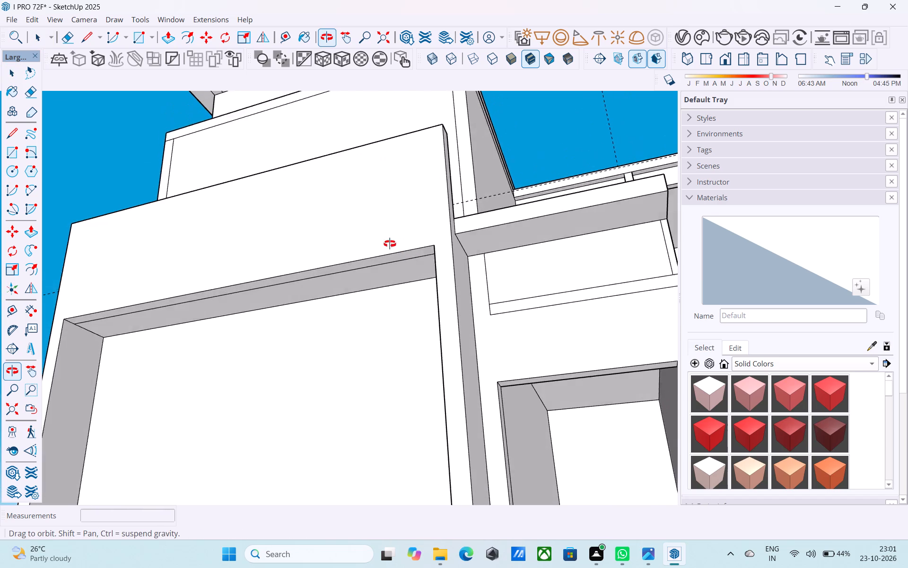
{"action": "middle_click_drag", "start_coordinate": [390, 244], "coordinate": [393, 219]}
{"action": "scroll", "coordinate": [389, 244], "scroll_direction": "up", "scroll_amount": 4}
{"action": "left_click", "coordinate": [386, 236]}
{"action": "key", "text": "p"}
{"action": "left_click", "coordinate": [386, 236]}
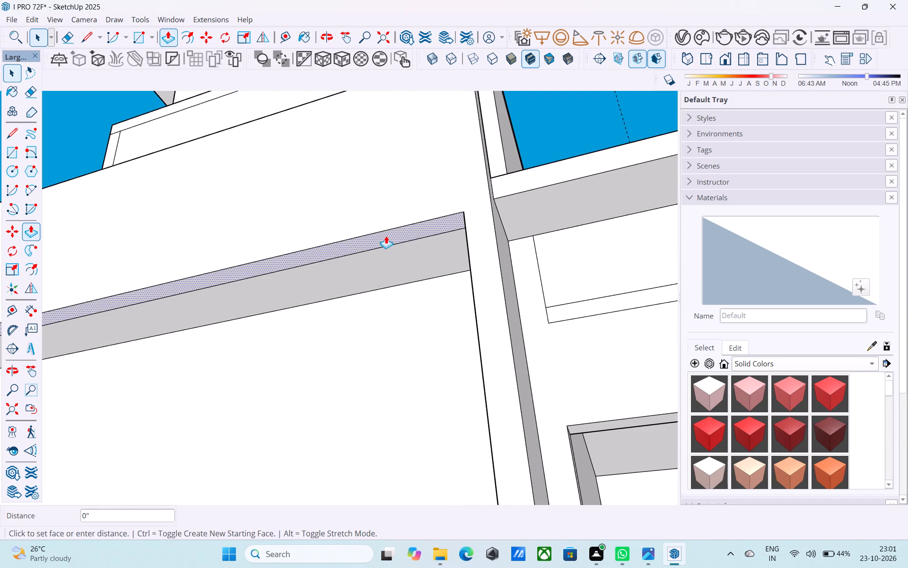
{"action": "scroll", "coordinate": [391, 178], "scroll_direction": "down", "scroll_amount": 4}
{"action": "middle_click_drag", "start_coordinate": [389, 178], "coordinate": [408, 328]}
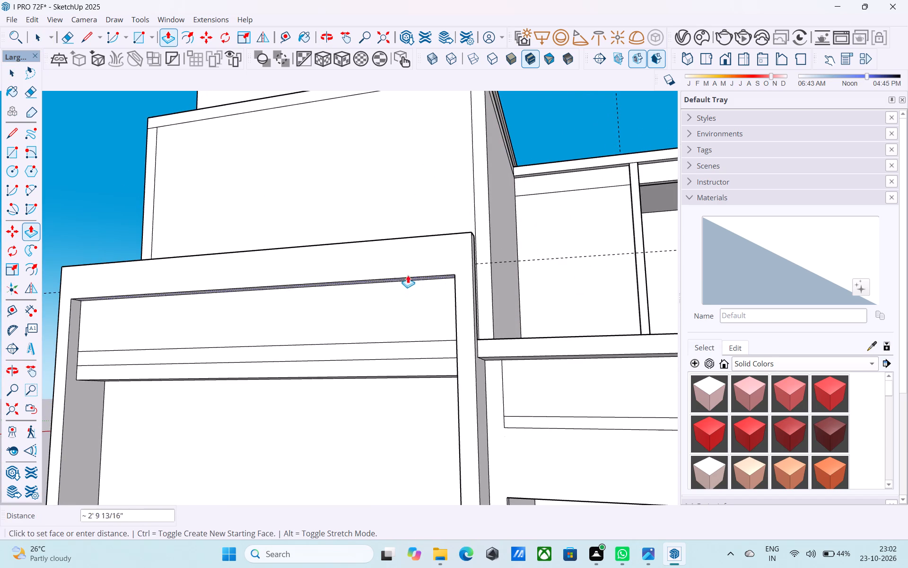
{"action": "left_click", "coordinate": [411, 267]}
Erase the leftover horizontal lines across the upper recessed face inside the frame.
{"action": "scroll", "coordinate": [410, 254], "scroll_direction": "down", "scroll_amount": 6}
{"action": "middle_click_drag", "start_coordinate": [403, 259], "coordinate": [402, 289]}
{"action": "scroll", "coordinate": [383, 328], "scroll_direction": "up", "scroll_amount": 4}
{"action": "key", "text": "e"}
{"action": "left_click_drag", "start_coordinate": [382, 315], "coordinate": [376, 340]}
{"action": "left_click_drag", "start_coordinate": [383, 323], "coordinate": [384, 345]}
Push/pull the upper recessed face inside the frame back 1' 6", flush with the back wall below.
{"action": "scroll", "coordinate": [360, 284], "scroll_direction": "down", "scroll_amount": 5}
{"action": "middle_click_drag", "start_coordinate": [357, 301], "coordinate": [389, 230]}
{"action": "key", "text": "space"}
{"action": "left_click", "coordinate": [371, 253]}
{"action": "key", "text": "p"}
{"action": "left_click", "coordinate": [371, 253]}
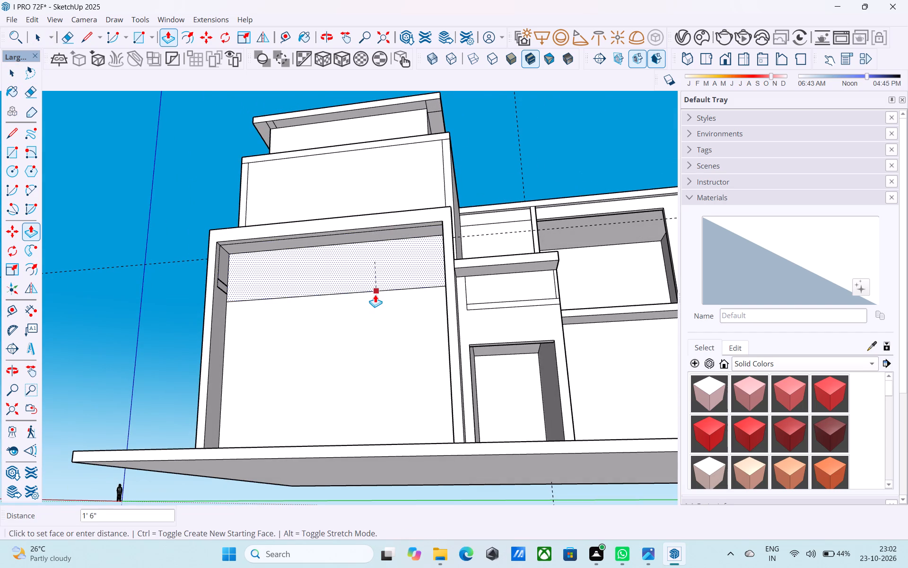
{"action": "left_click", "coordinate": [375, 295]}
{"action": "key", "text": "space"}
Erase the leftover lines on the frame's outer jamb and the seam across the recess's back wall.
{"action": "key", "text": "e"}
{"action": "scroll", "coordinate": [229, 276], "scroll_direction": "up", "scroll_amount": 4}
{"action": "left_click_drag", "start_coordinate": [228, 276], "coordinate": [222, 302]}
{"action": "key", "text": "ctrl+z"}
{"action": "scroll", "coordinate": [222, 303], "scroll_direction": "up", "scroll_amount": 4}
{"action": "left_click_drag", "start_coordinate": [220, 302], "coordinate": [219, 267]}
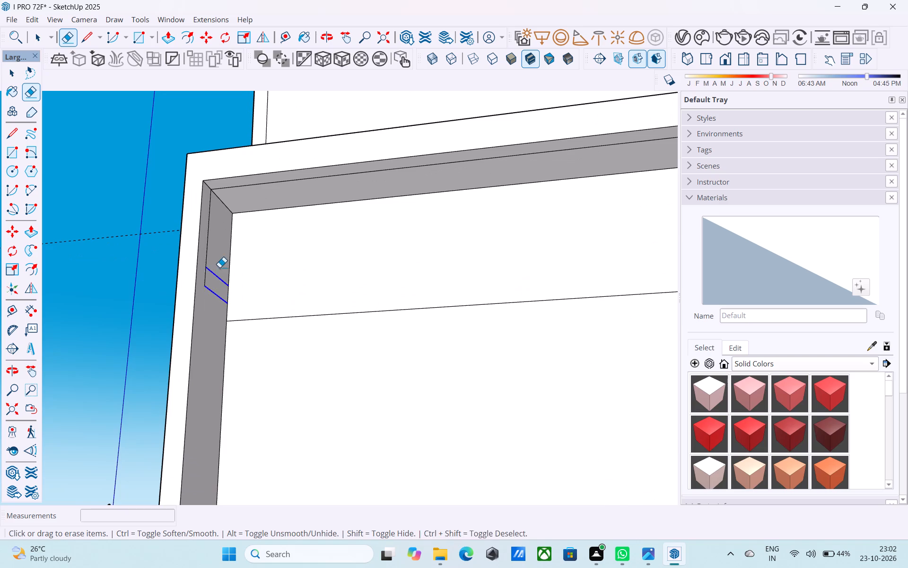
{"action": "left_click_drag", "start_coordinate": [219, 267], "coordinate": [223, 260]}
{"action": "left_click_drag", "start_coordinate": [281, 307], "coordinate": [297, 350]}
{"action": "left_click_drag", "start_coordinate": [215, 263], "coordinate": [209, 259]}
{"action": "left_click", "coordinate": [208, 259]}
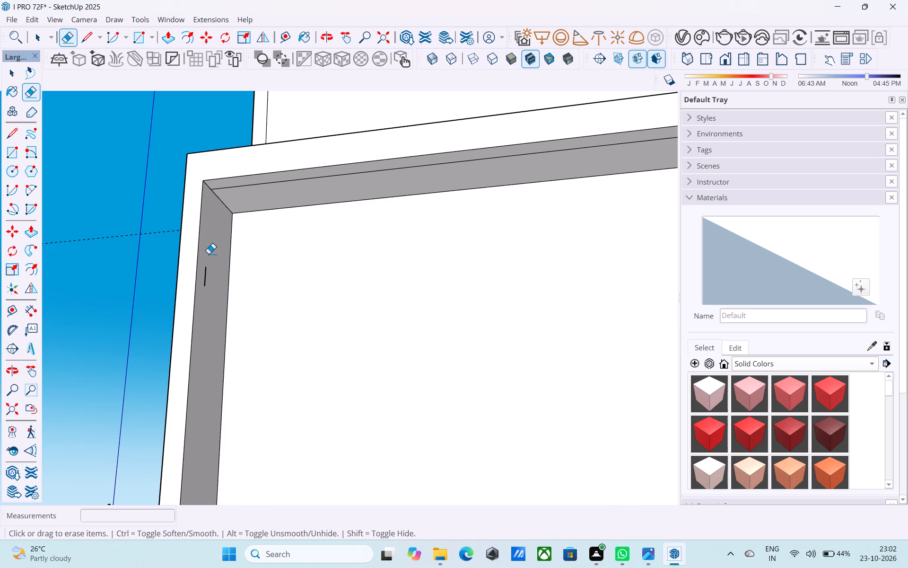
{"action": "left_click", "coordinate": [205, 269]}
{"action": "scroll", "coordinate": [138, 266], "scroll_direction": "down", "scroll_amount": 11}
{"action": "middle_click_drag", "start_coordinate": [223, 264], "coordinate": [330, 429]}
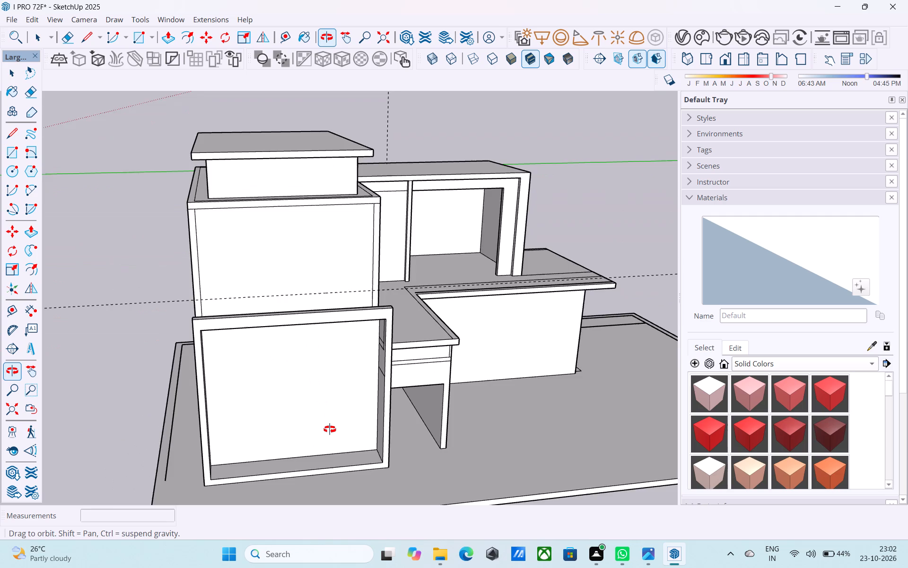
{"action": "middle_click_drag", "start_coordinate": [330, 429], "coordinate": [300, 396]}
{"action": "key", "text": "space"}
Place a vertical guide on the recess's back wall, 1' in from its edge at the outer jamb.
{"action": "scroll", "coordinate": [261, 338], "scroll_direction": "down", "scroll_amount": 1}
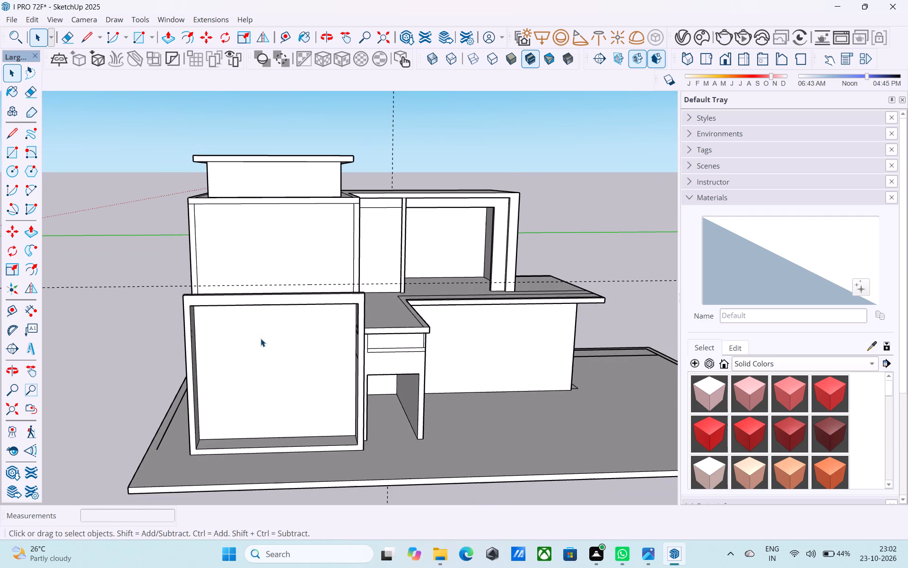
{"action": "middle_click_drag", "start_coordinate": [232, 338], "coordinate": [206, 327]}
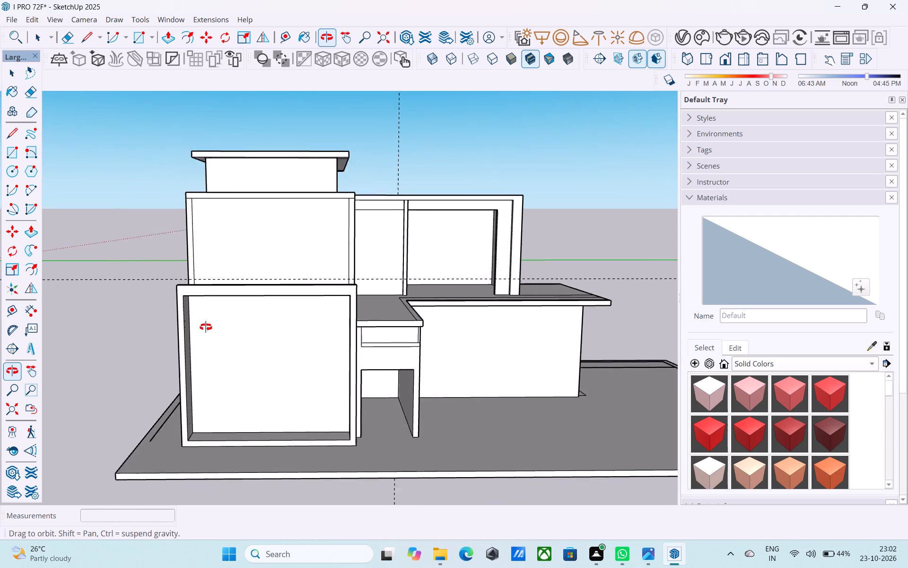
{"action": "middle_click_drag", "start_coordinate": [206, 327], "coordinate": [204, 327]}
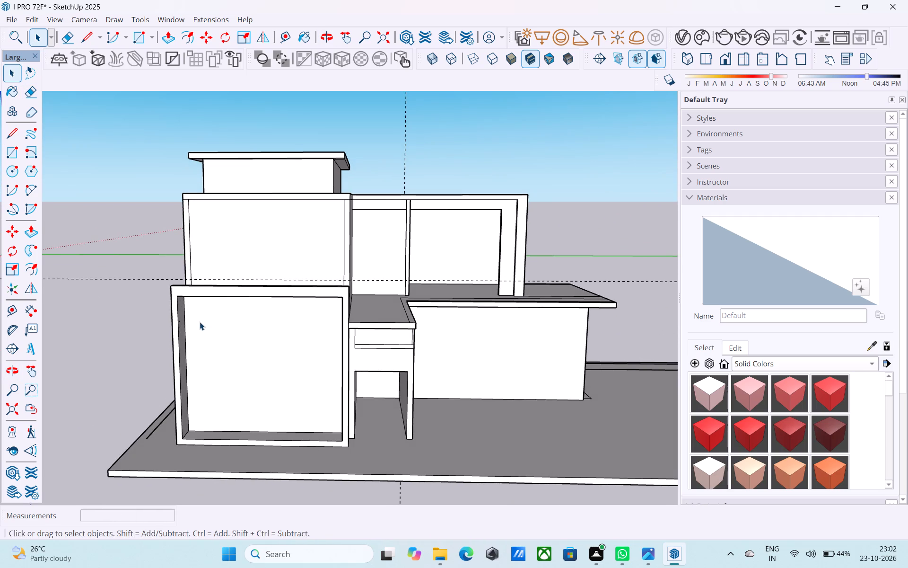
{"action": "middle_click", "coordinate": [200, 322]}
{"action": "key", "text": "t"}
{"action": "left_click", "coordinate": [187, 325]}
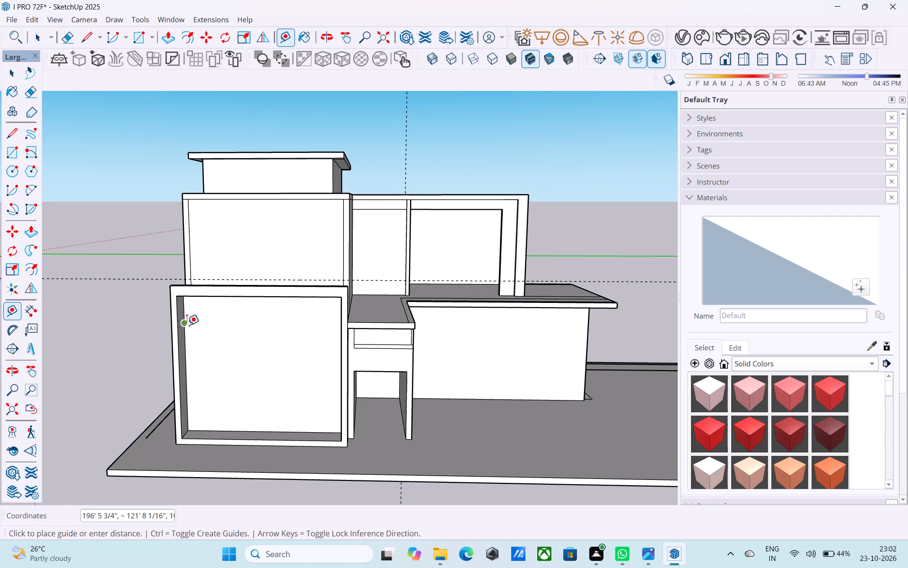
{"action": "scroll", "coordinate": [195, 326], "scroll_direction": "up", "scroll_amount": 6}
{"action": "key", "text": "t"}
{"action": "scroll", "coordinate": [195, 326], "scroll_direction": "up", "scroll_amount": 4}
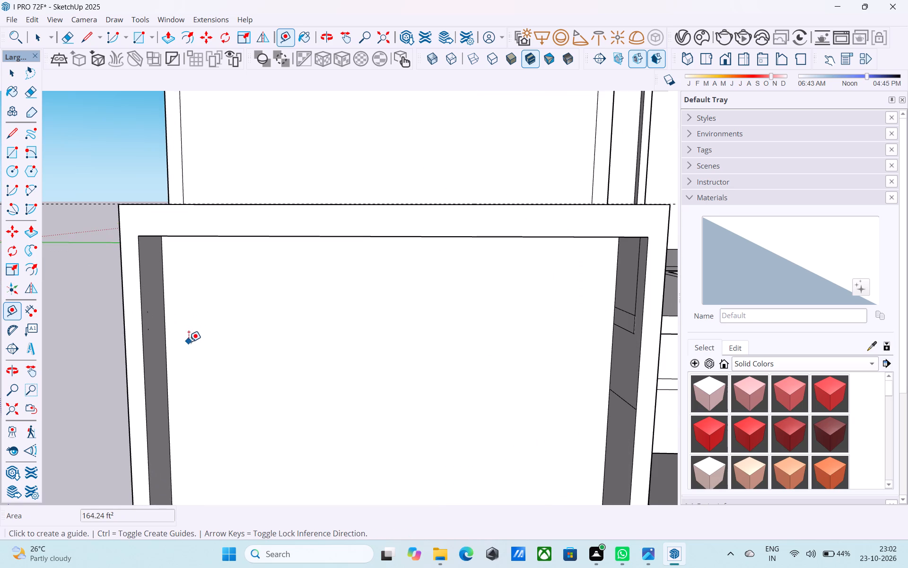
{"action": "left_click", "coordinate": [169, 344]}
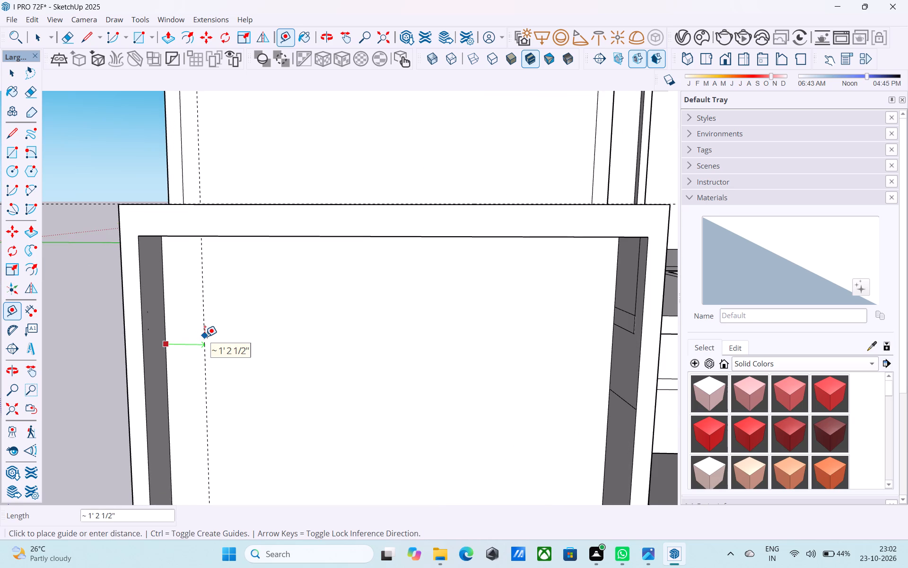
{"action": "type", "text": "1'"}
{"action": "key", "text": "Return"}
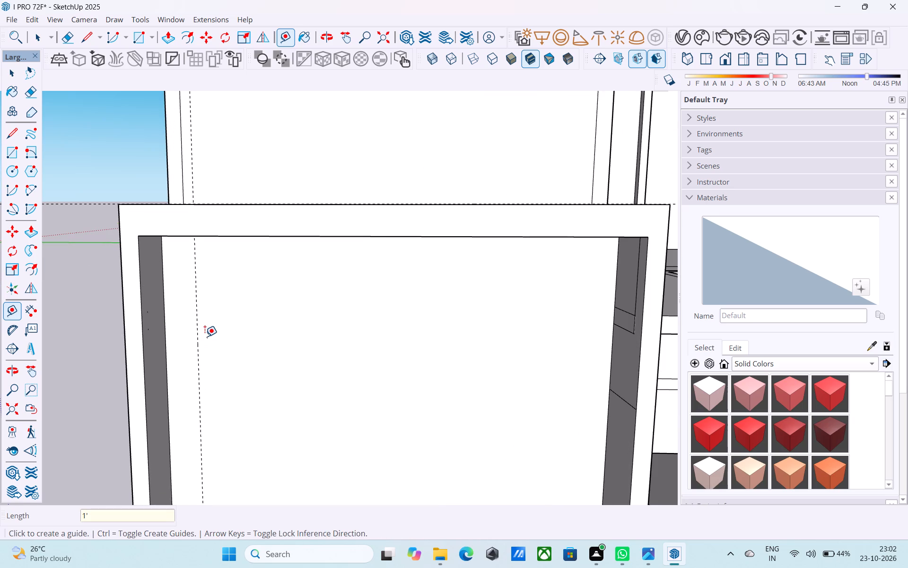
{"action": "scroll", "coordinate": [173, 327], "scroll_direction": "down", "scroll_amount": 6}
{"action": "middle_click_drag", "start_coordinate": [175, 401], "coordinate": [177, 441]}
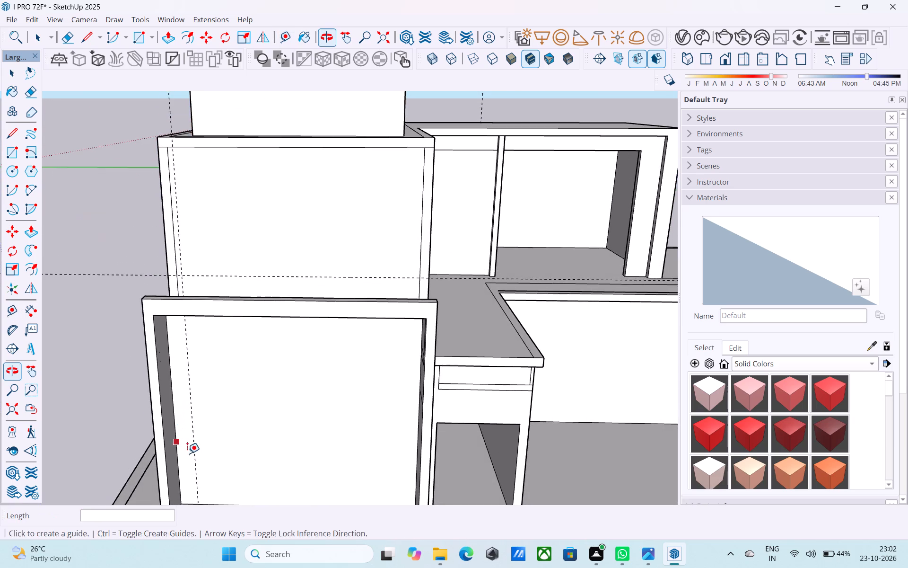
Place a horizontal guide on the recess's back wall, 3' above its bottom edge.
{"action": "scroll", "coordinate": [177, 323], "scroll_direction": "down", "scroll_amount": 6}
{"action": "scroll", "coordinate": [194, 431], "scroll_direction": "up", "scroll_amount": 9}
{"action": "left_click", "coordinate": [195, 432]}
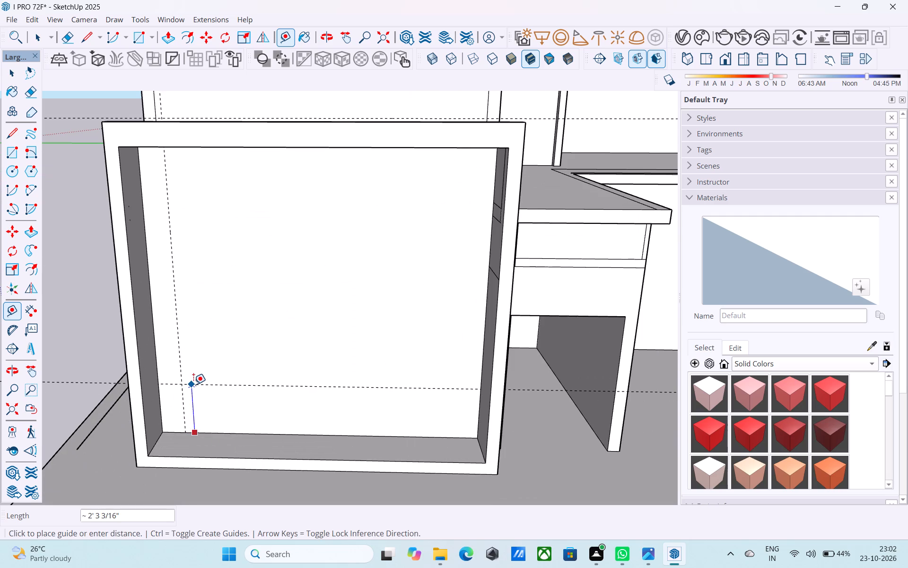
{"action": "type", "text": "3'"}
{"action": "key", "text": "Return"}
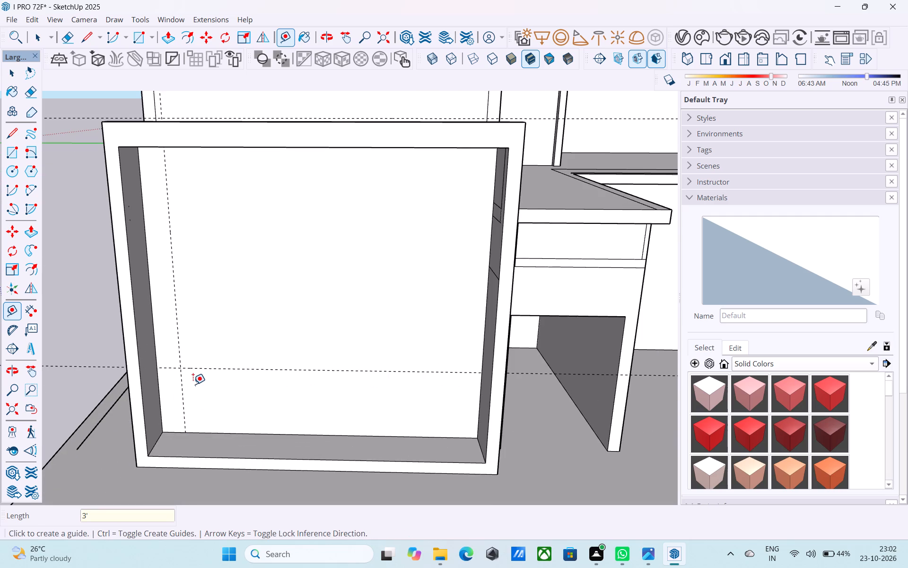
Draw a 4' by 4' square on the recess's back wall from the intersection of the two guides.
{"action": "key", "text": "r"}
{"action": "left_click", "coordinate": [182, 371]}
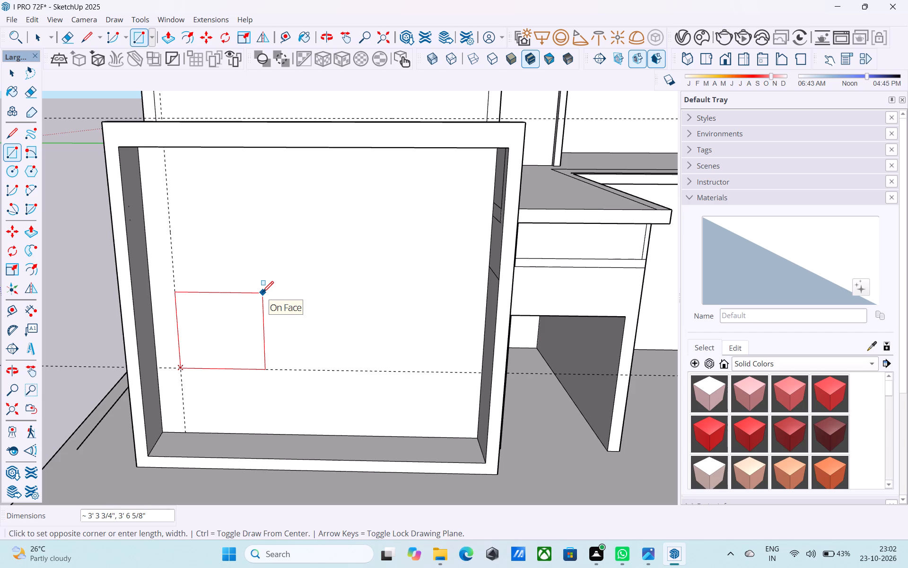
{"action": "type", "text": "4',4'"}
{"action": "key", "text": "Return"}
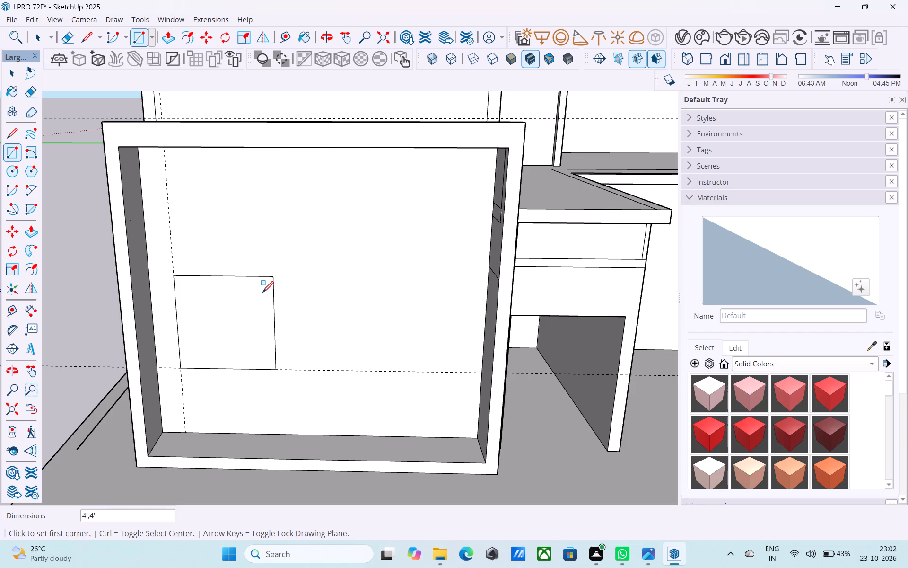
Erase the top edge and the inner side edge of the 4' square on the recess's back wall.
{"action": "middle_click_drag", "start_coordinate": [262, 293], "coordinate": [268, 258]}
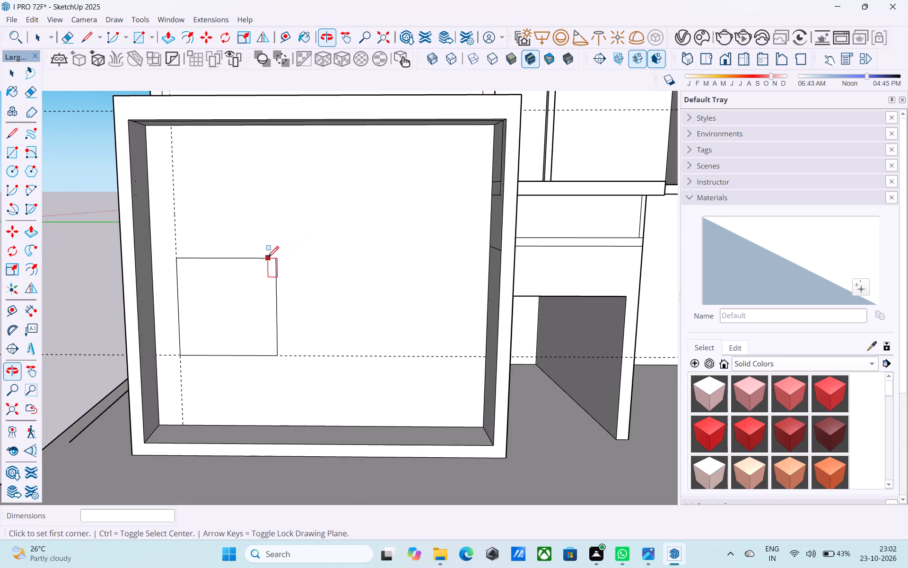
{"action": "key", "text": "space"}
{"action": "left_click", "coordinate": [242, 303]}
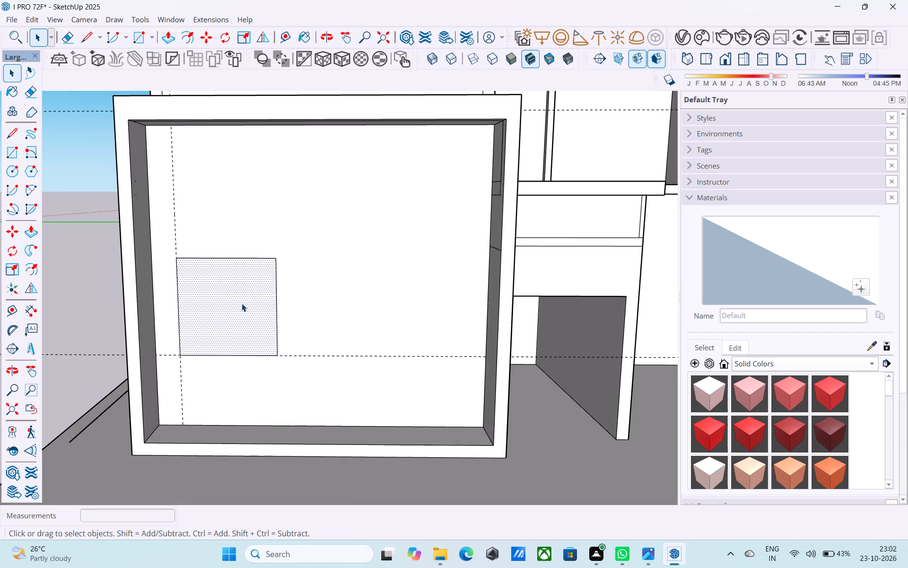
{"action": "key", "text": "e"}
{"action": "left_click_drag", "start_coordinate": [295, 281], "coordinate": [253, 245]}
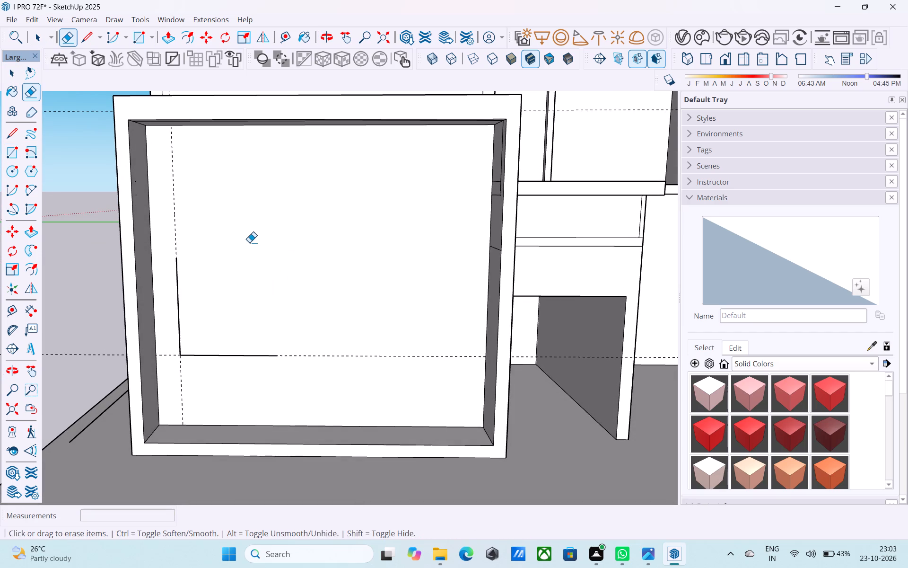
Draw a 6' by 6' square on the recess's back wall from the intersection of the two guides.
{"action": "key", "text": "r"}
{"action": "left_click", "coordinate": [181, 354]}
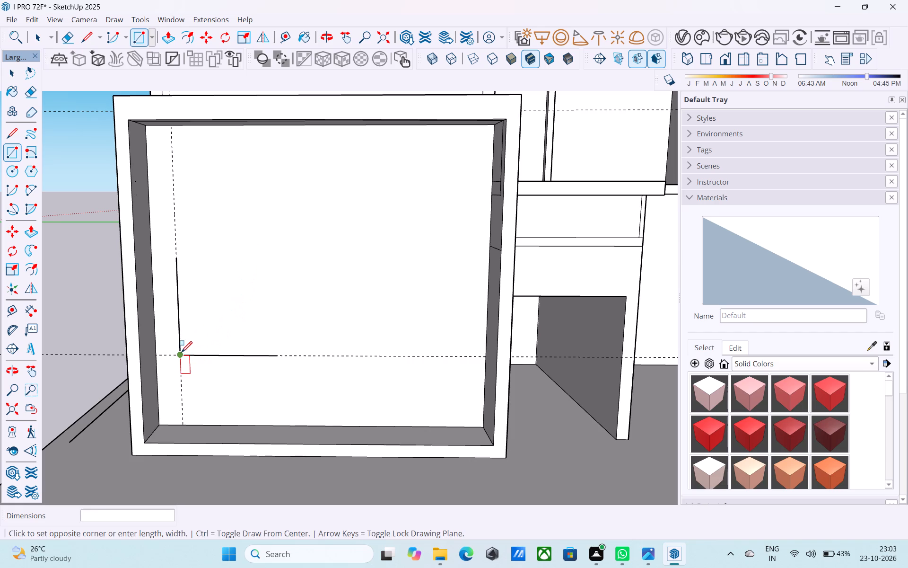
{"action": "type", "text": "6',6'"}
{"action": "key", "text": "Return"}
{"action": "key", "text": "space"}
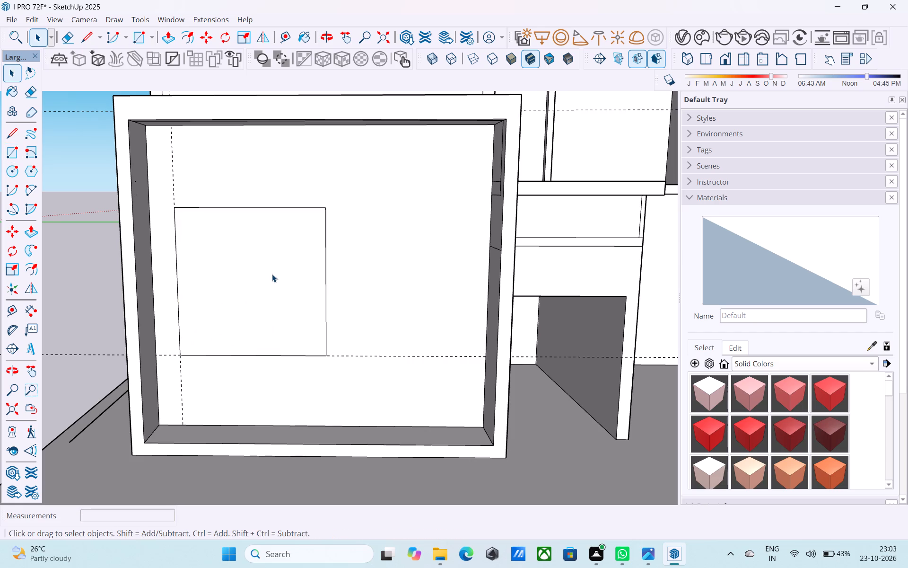
Offset the 6' square's outline inward by 3" to form a window frame border.
{"action": "left_click", "coordinate": [272, 274]}
{"action": "key", "text": "f"}
{"action": "left_click", "coordinate": [273, 273]}
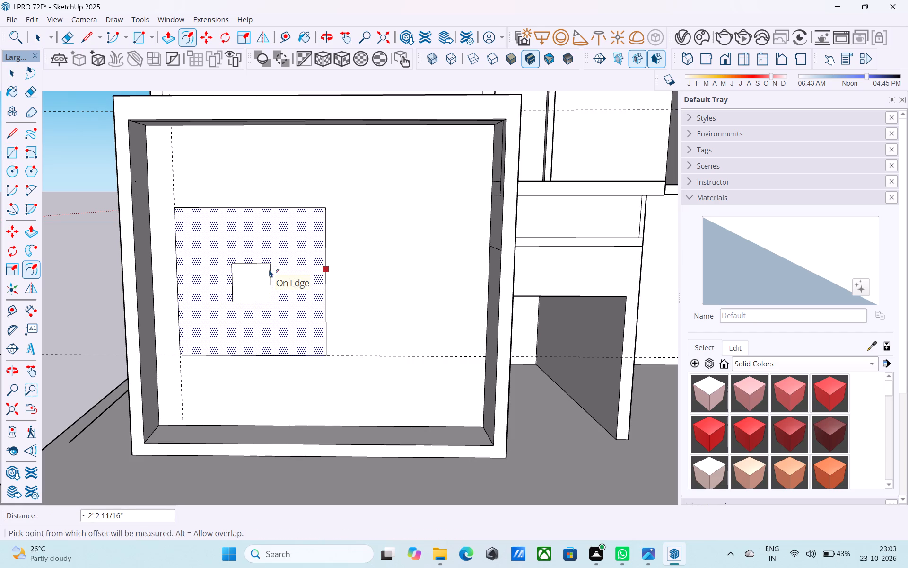
{"action": "key", "text": "6"}
{"action": "key", "text": "BackSpace"}
{"action": "key", "text": "3"}
{"action": "key", "text": "shift+quotedbl"}
{"action": "key", "text": "Return"}
{"action": "key", "text": "space"}
Draw a vertical line down the recess's back wall from top edge to bottom edge, just beside the framed square.
{"action": "scroll", "coordinate": [269, 269], "scroll_direction": "down", "scroll_amount": 2}
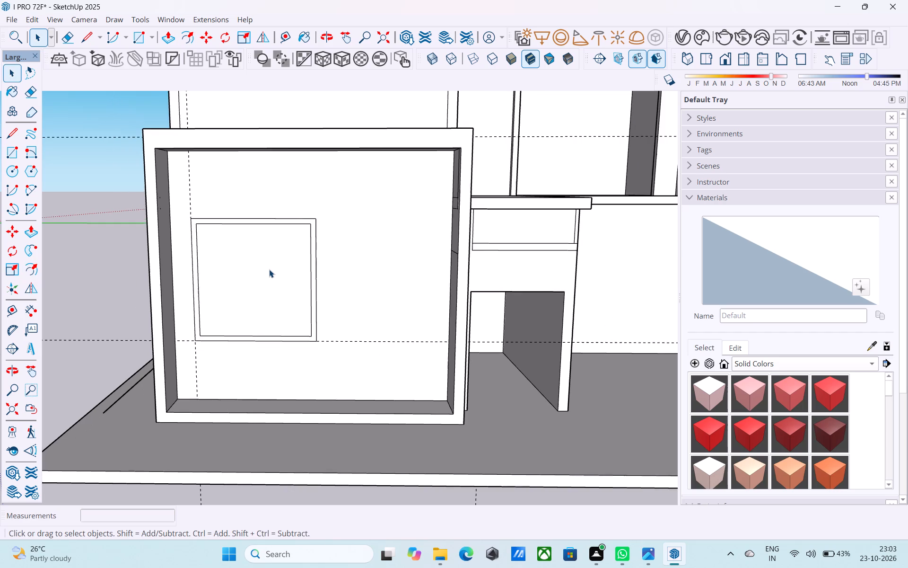
{"action": "middle_click_drag", "start_coordinate": [302, 223], "coordinate": [321, 189]}
{"action": "key", "text": "l"}
{"action": "middle_click_drag", "start_coordinate": [323, 188], "coordinate": [325, 163]}
{"action": "scroll", "coordinate": [324, 144], "scroll_direction": "up", "scroll_amount": 3}
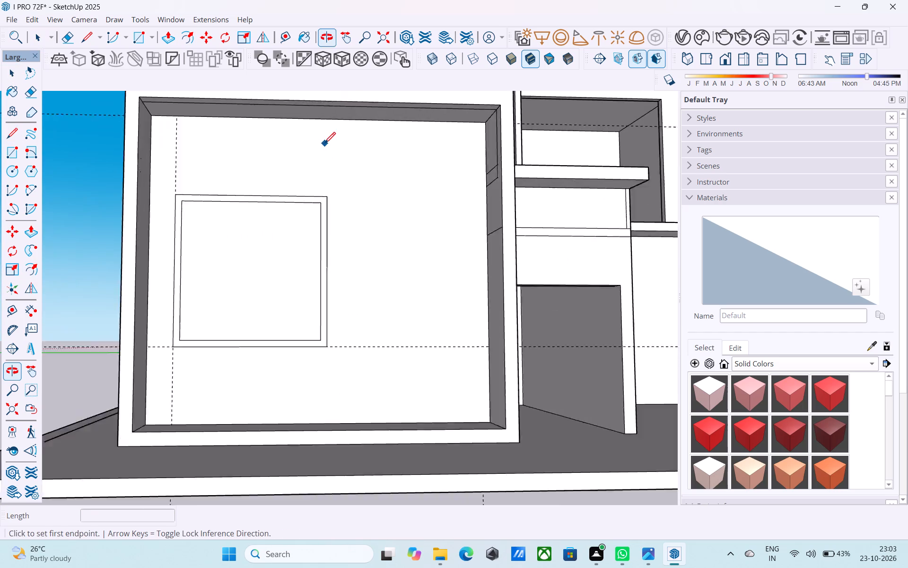
{"action": "scroll", "coordinate": [324, 144], "scroll_direction": "up", "scroll_amount": 1}
{"action": "left_click", "coordinate": [338, 116]}
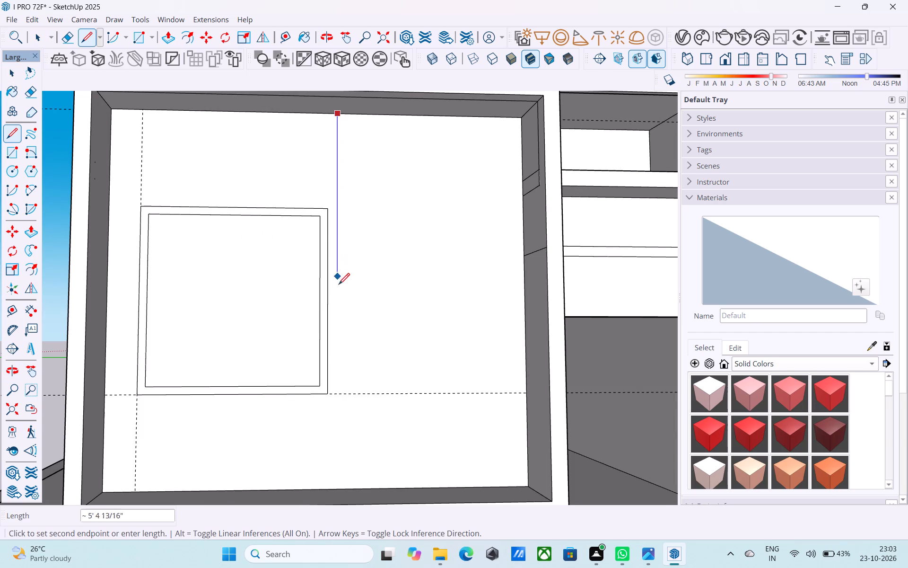
{"action": "scroll", "coordinate": [339, 289], "scroll_direction": "down", "scroll_amount": 7}
{"action": "middle_click_drag", "start_coordinate": [340, 300], "coordinate": [344, 396]}
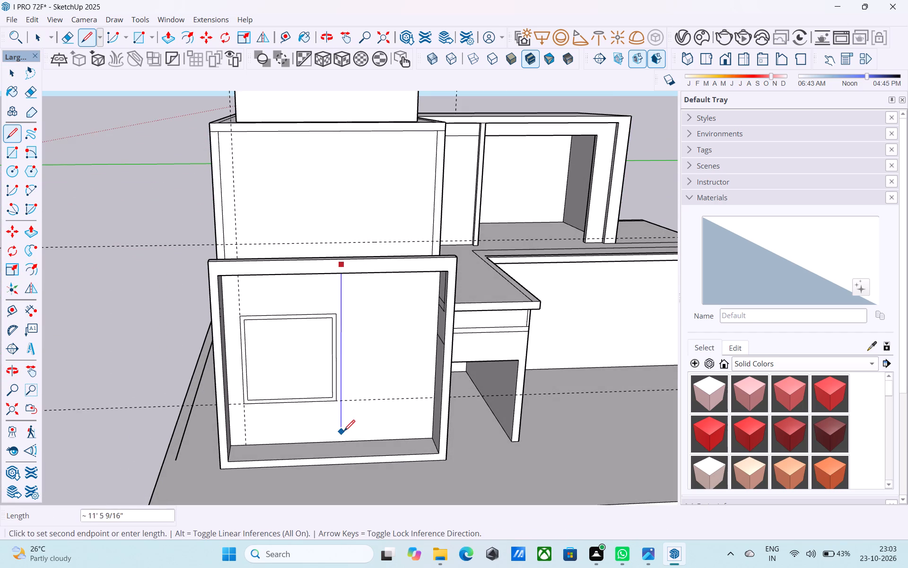
{"action": "left_click", "coordinate": [345, 441]}
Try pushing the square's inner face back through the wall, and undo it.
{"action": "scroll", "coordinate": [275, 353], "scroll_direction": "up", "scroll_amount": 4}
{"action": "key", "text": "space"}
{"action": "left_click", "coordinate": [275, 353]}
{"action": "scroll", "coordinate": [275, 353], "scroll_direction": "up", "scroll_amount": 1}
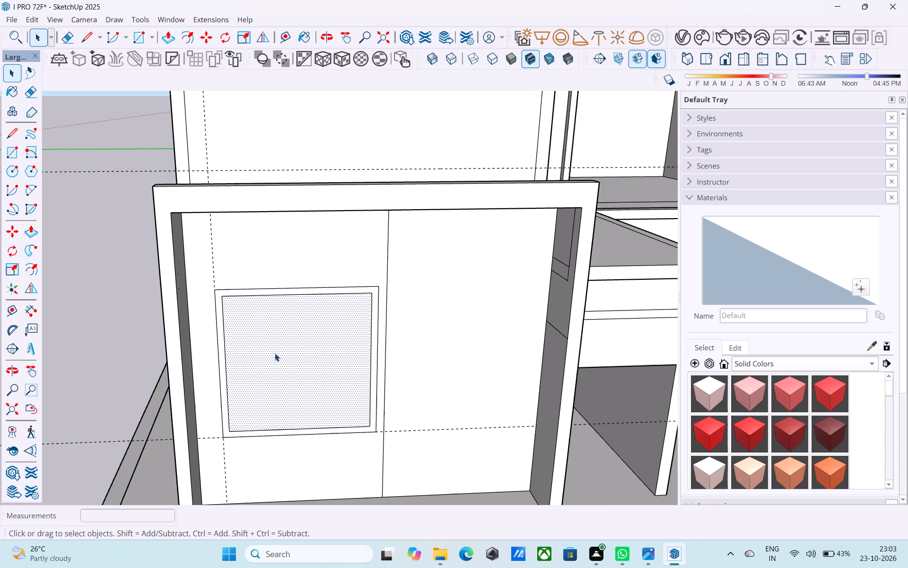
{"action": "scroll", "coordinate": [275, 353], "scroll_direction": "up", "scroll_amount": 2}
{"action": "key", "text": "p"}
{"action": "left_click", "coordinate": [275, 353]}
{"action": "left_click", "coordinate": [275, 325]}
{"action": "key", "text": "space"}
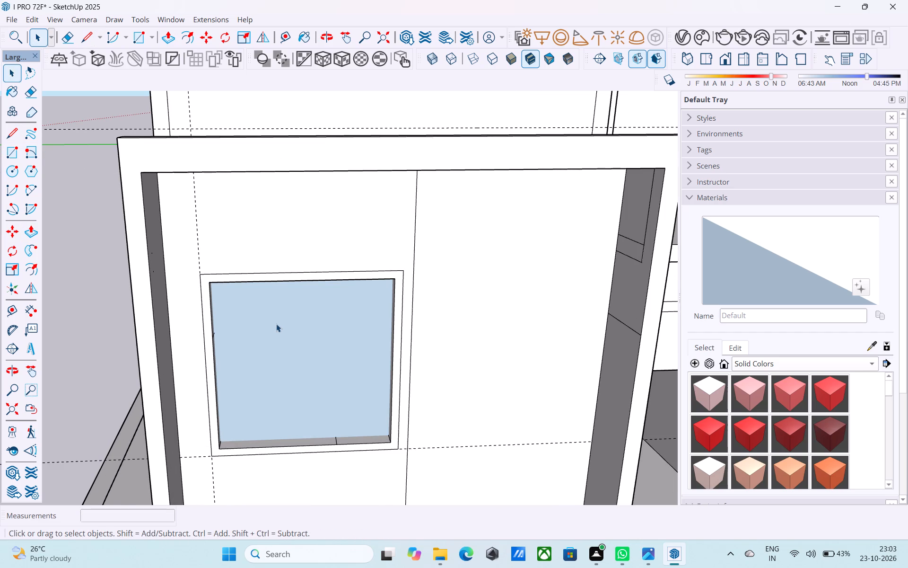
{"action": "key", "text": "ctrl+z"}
Push/pull the square's inner face back 6" through the wall to cut the window opening.
{"action": "key", "text": "space"}
{"action": "left_click", "coordinate": [286, 352]}
{"action": "key", "text": "p"}
{"action": "left_click", "coordinate": [292, 366]}
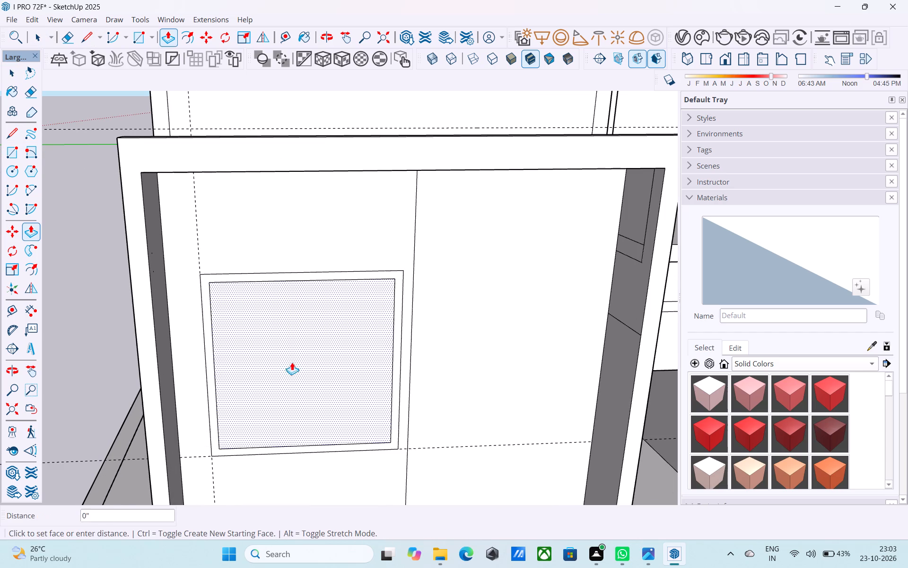
{"action": "scroll", "coordinate": [291, 335], "scroll_direction": "up", "scroll_amount": 3}
{"action": "scroll", "coordinate": [291, 334], "scroll_direction": "down", "scroll_amount": 1}
{"action": "middle_click_drag", "start_coordinate": [291, 334], "coordinate": [286, 293]}
{"action": "scroll", "coordinate": [286, 293], "scroll_direction": "up", "scroll_amount": 1}
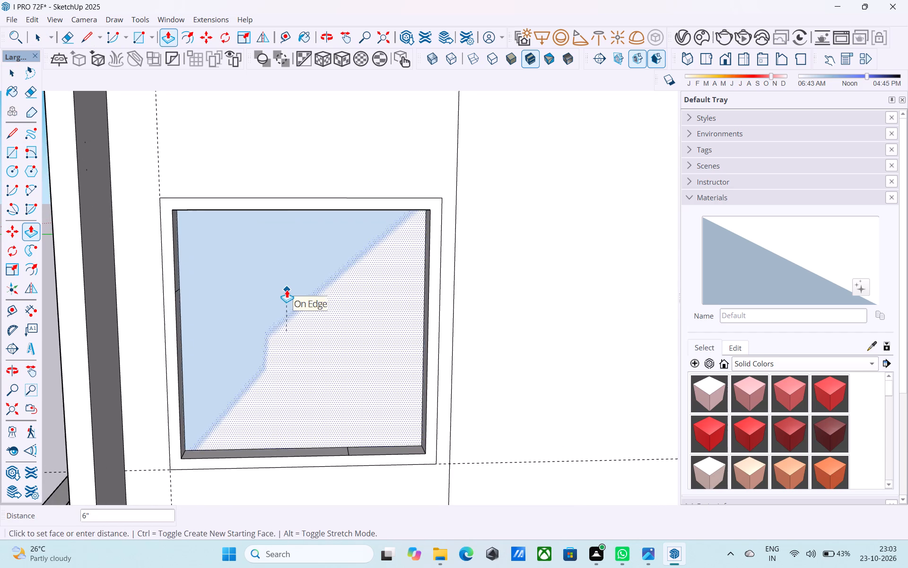
{"action": "left_click", "coordinate": [287, 290]}
{"action": "scroll", "coordinate": [287, 290], "scroll_direction": "down", "scroll_amount": 9}
{"action": "key", "text": "space"}
{"action": "middle_click_drag", "start_coordinate": [283, 307], "coordinate": [281, 367]}
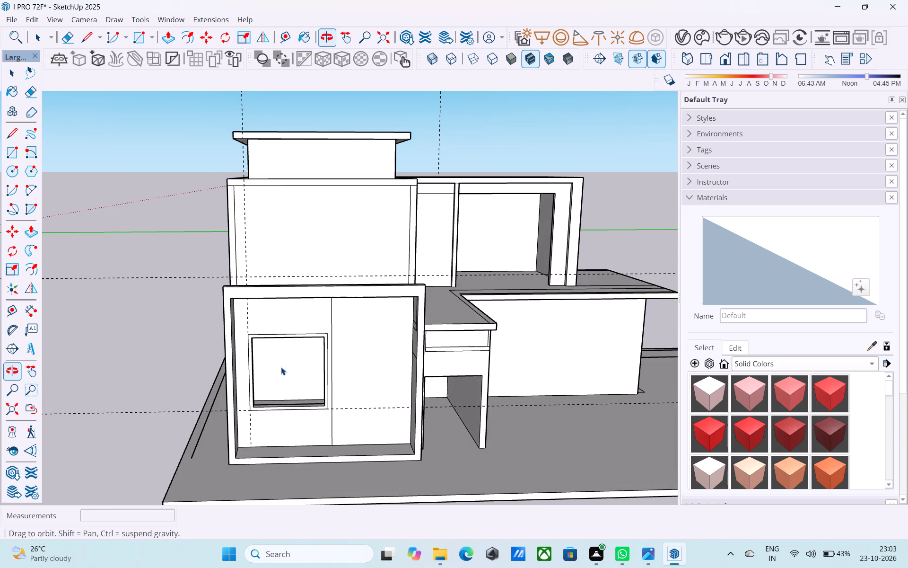
Save the model.
{"action": "key", "text": "ctrl+s"}
{"action": "key", "text": "space"}
Place a vertical guide on the upper storey's front wall, about 5' from the existing vertical guide near its outer edge.
{"action": "middle_click_drag", "start_coordinate": [278, 364], "coordinate": [255, 360]}
{"action": "middle_click_drag", "start_coordinate": [311, 371], "coordinate": [266, 396], "text": "shift"}
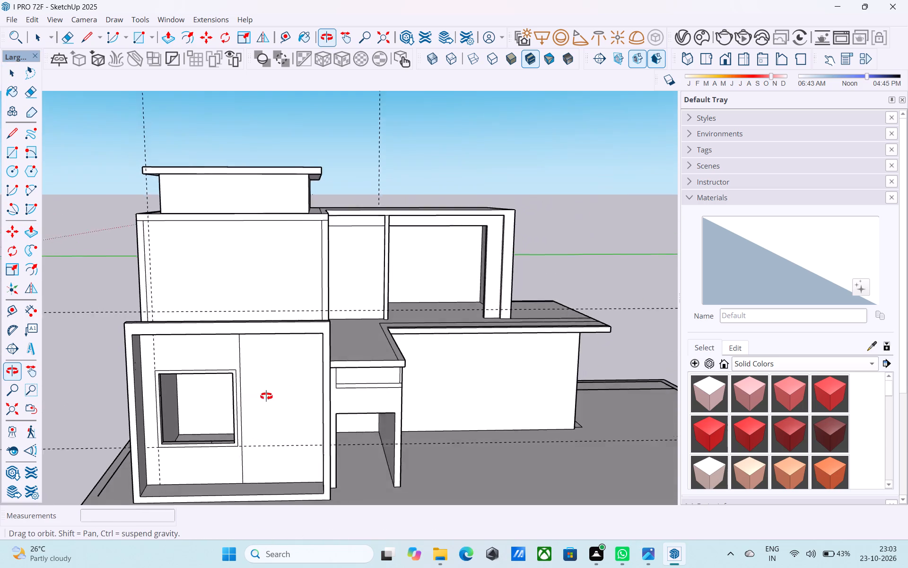
{"action": "middle_click_drag", "start_coordinate": [266, 396], "coordinate": [276, 394], "text": "shift"}
{"action": "middle_click_drag", "start_coordinate": [270, 387], "coordinate": [280, 468]}
{"action": "middle_click_drag", "start_coordinate": [192, 401], "coordinate": [201, 404]}
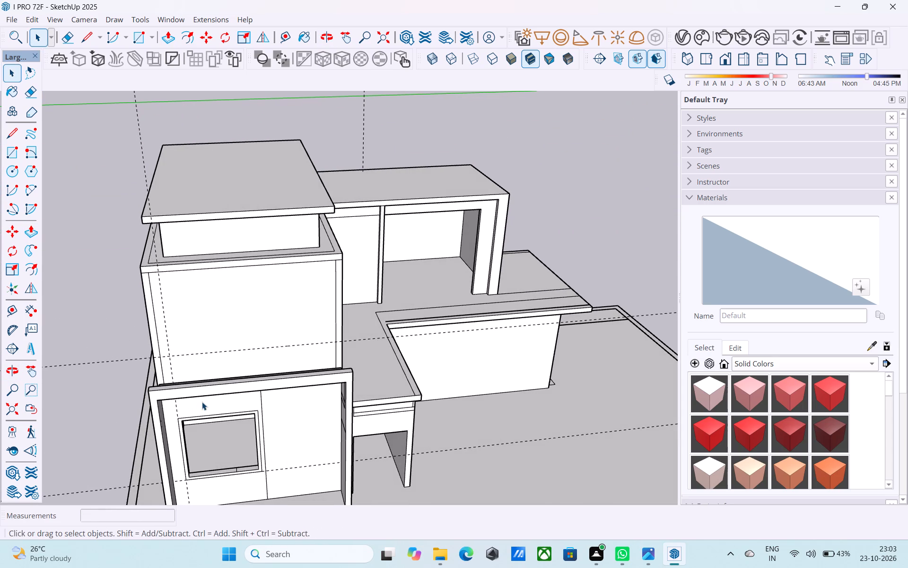
{"action": "middle_click_drag", "start_coordinate": [211, 393], "coordinate": [213, 413]}
{"action": "scroll", "coordinate": [174, 355], "scroll_direction": "up", "scroll_amount": 4}
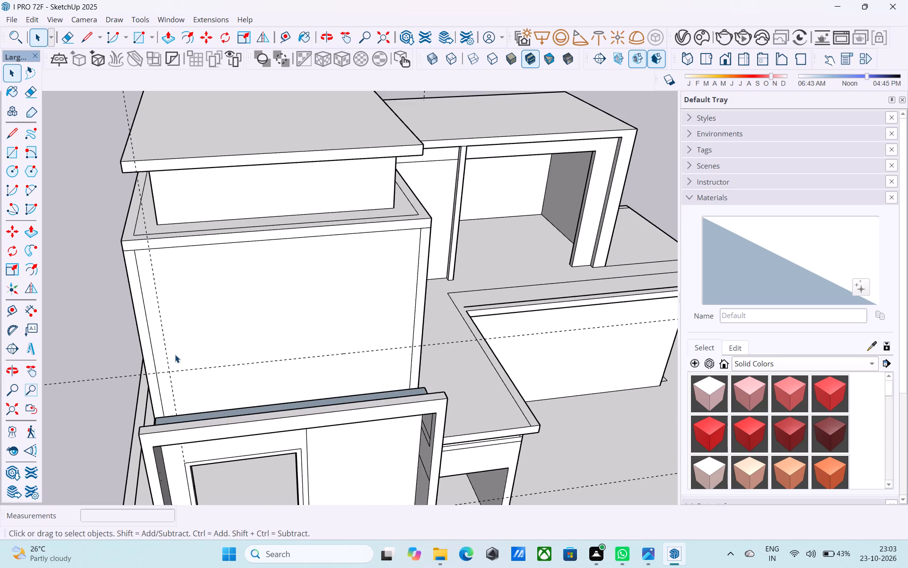
{"action": "key", "text": "t"}
{"action": "left_click", "coordinate": [166, 351]}
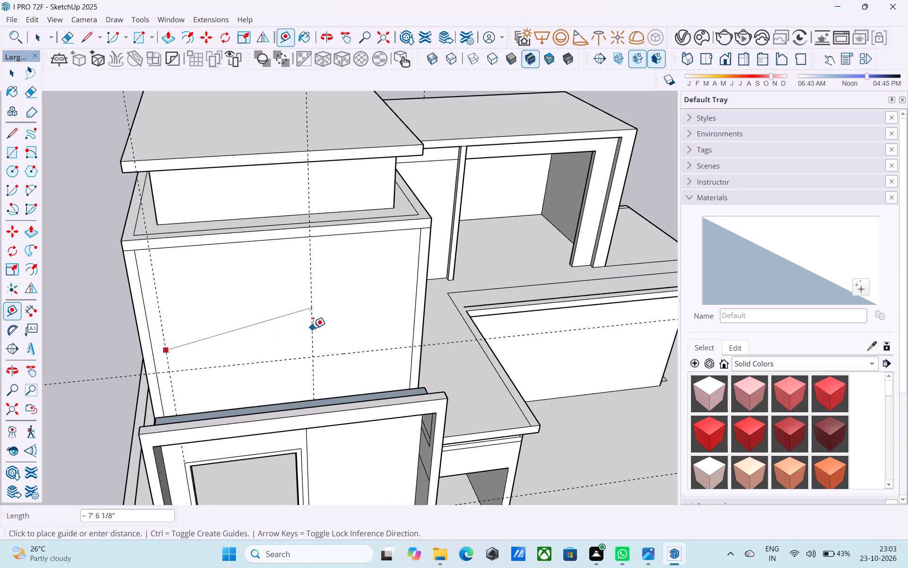
{"action": "middle_click_drag", "start_coordinate": [309, 328], "coordinate": [300, 305]}
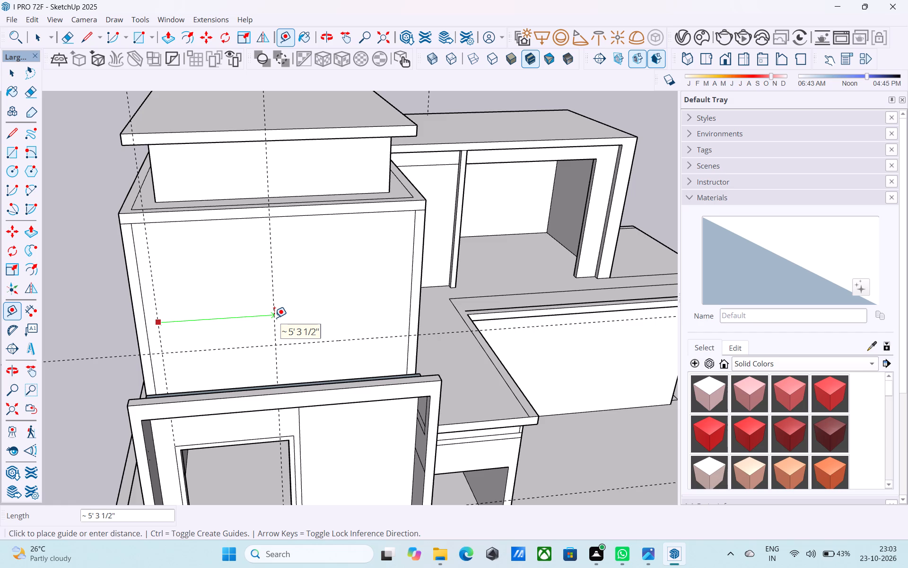
{"action": "middle_click_drag", "start_coordinate": [274, 318], "coordinate": [277, 303]}
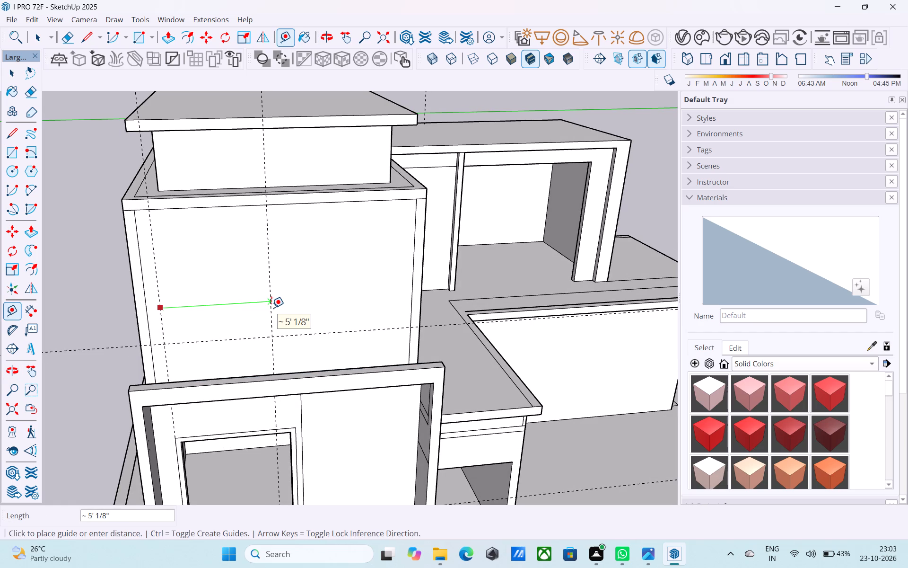
{"action": "left_click", "coordinate": [271, 308]}
{"action": "middle_click_drag", "start_coordinate": [129, 344], "coordinate": [142, 336]}
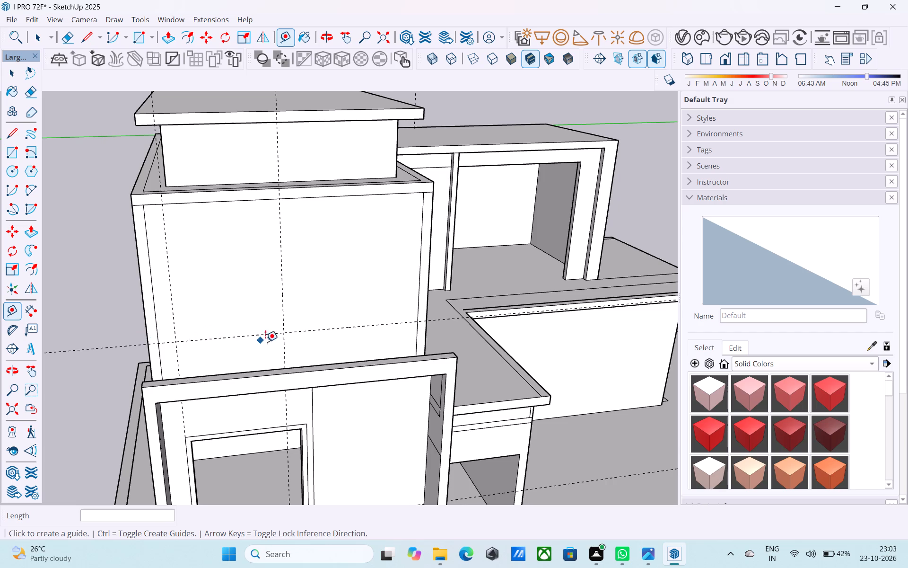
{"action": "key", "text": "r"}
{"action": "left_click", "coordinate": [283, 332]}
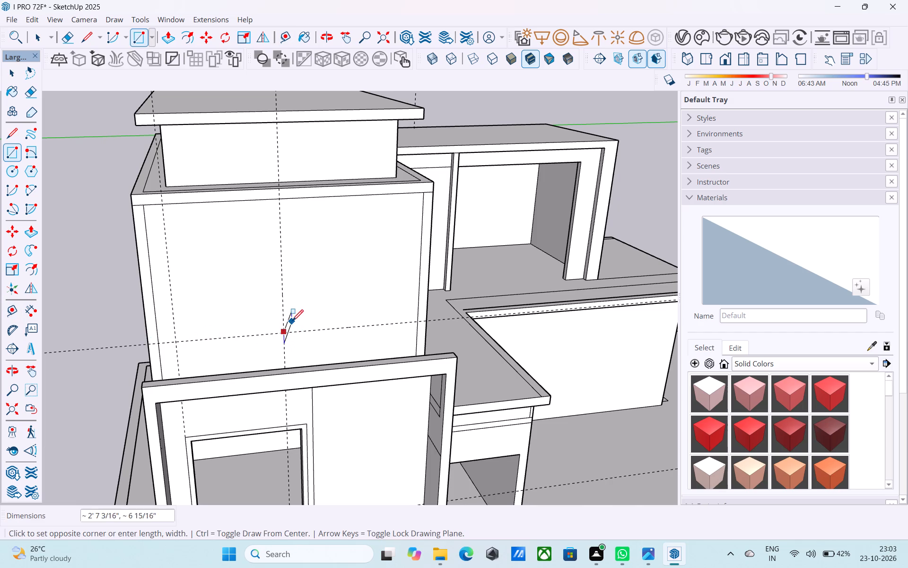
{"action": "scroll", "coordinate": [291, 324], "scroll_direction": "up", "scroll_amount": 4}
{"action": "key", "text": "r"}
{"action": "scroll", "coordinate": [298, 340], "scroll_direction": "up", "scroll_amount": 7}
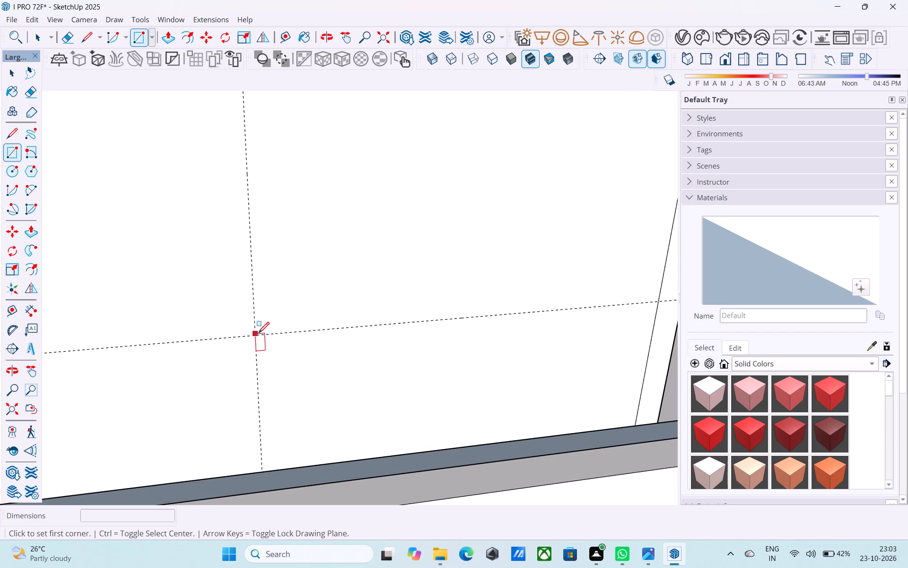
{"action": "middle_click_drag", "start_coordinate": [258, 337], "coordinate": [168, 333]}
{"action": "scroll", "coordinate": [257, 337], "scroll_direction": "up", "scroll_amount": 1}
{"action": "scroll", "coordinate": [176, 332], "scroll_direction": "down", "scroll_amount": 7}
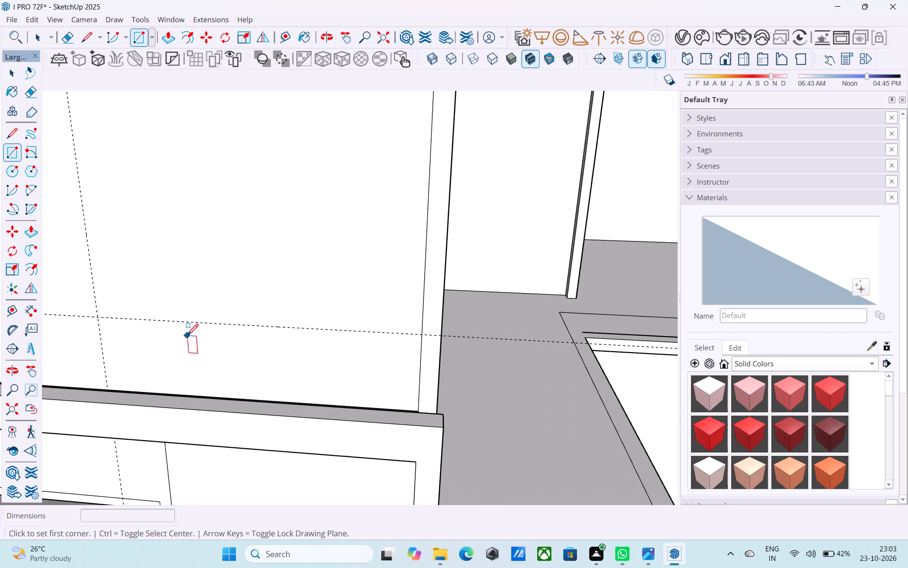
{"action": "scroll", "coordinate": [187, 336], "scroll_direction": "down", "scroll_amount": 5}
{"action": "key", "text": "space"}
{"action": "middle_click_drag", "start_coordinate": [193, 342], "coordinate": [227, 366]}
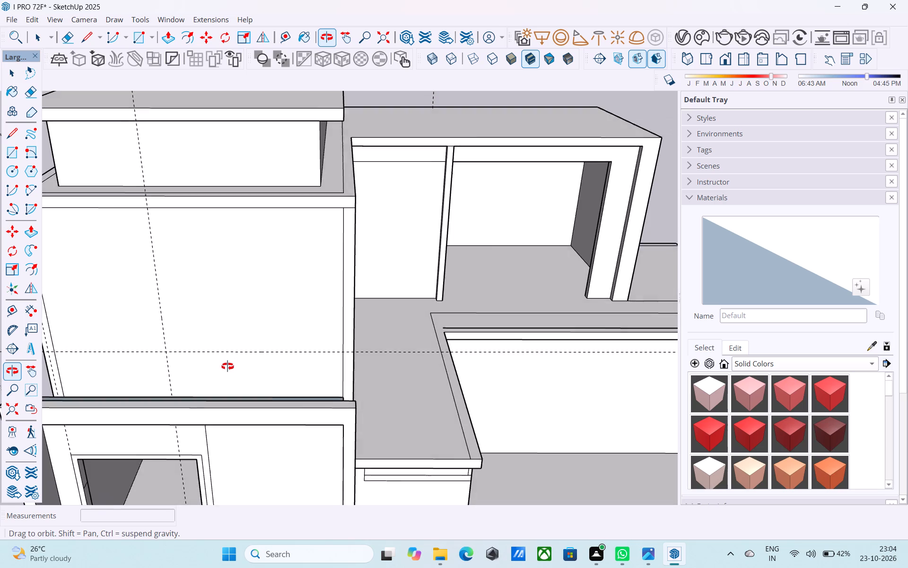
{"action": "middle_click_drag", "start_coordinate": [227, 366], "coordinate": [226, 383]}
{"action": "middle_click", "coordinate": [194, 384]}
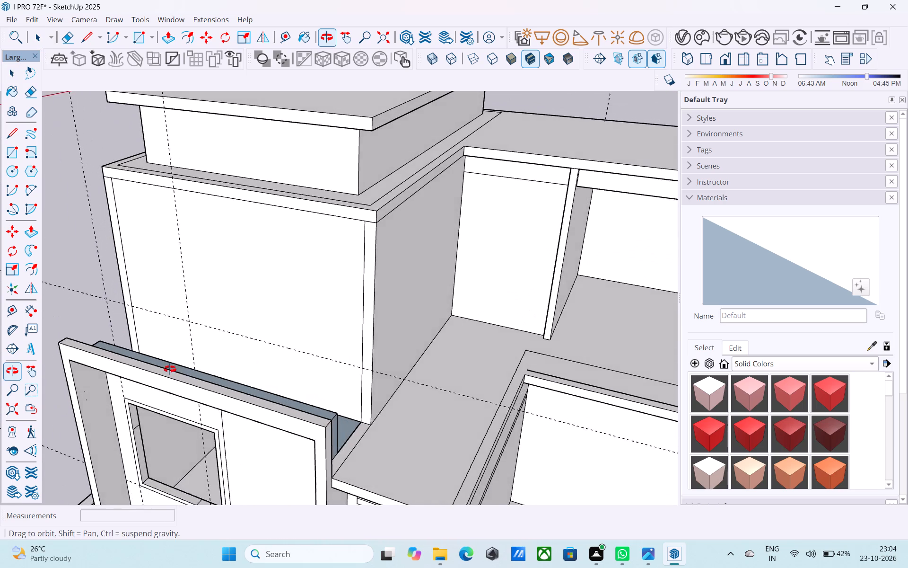
Place a vertical guide on the upper storey's front wall, about 7' in from the wall panel's outer vertical border line.
{"action": "key", "text": "t"}
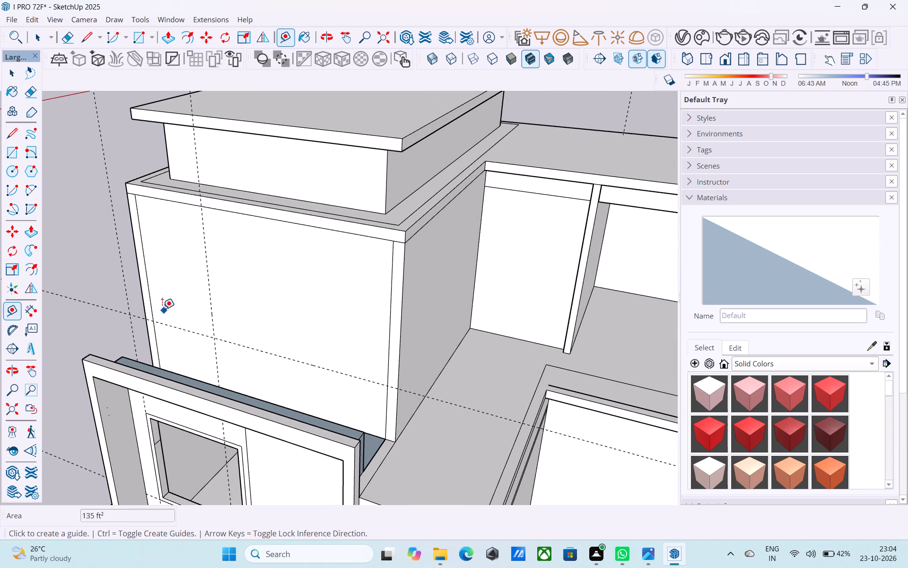
{"action": "left_click", "coordinate": [153, 303]}
{"action": "middle_click_drag", "start_coordinate": [228, 317], "coordinate": [212, 319]}
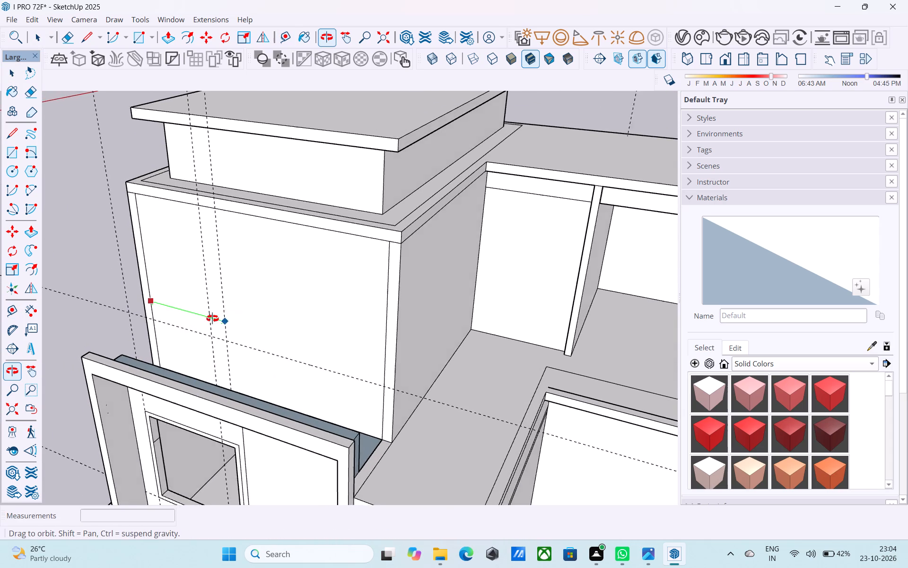
{"action": "middle_click_drag", "start_coordinate": [212, 319], "coordinate": [132, 323]}
{"action": "scroll", "coordinate": [230, 318], "scroll_direction": "up", "scroll_amount": 3}
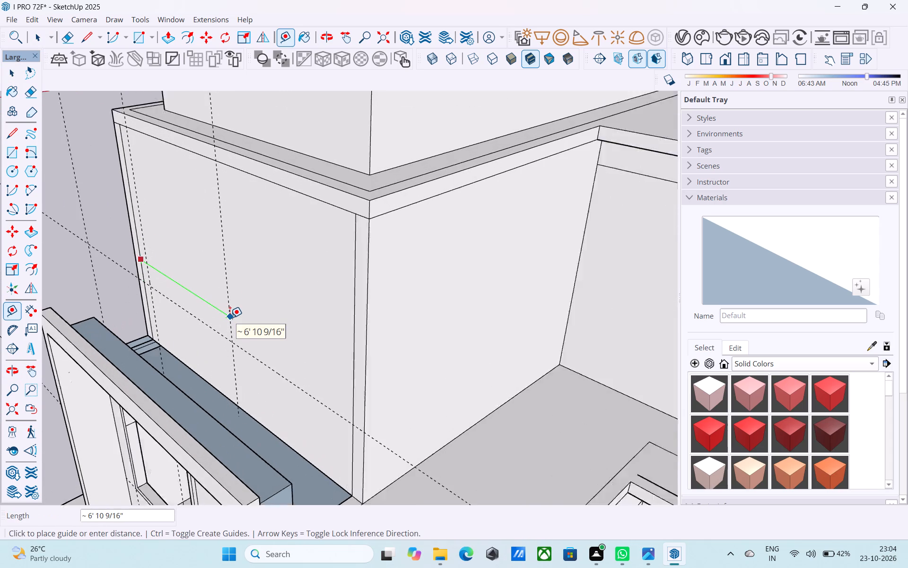
{"action": "scroll", "coordinate": [230, 318], "scroll_direction": "up", "scroll_amount": 1}
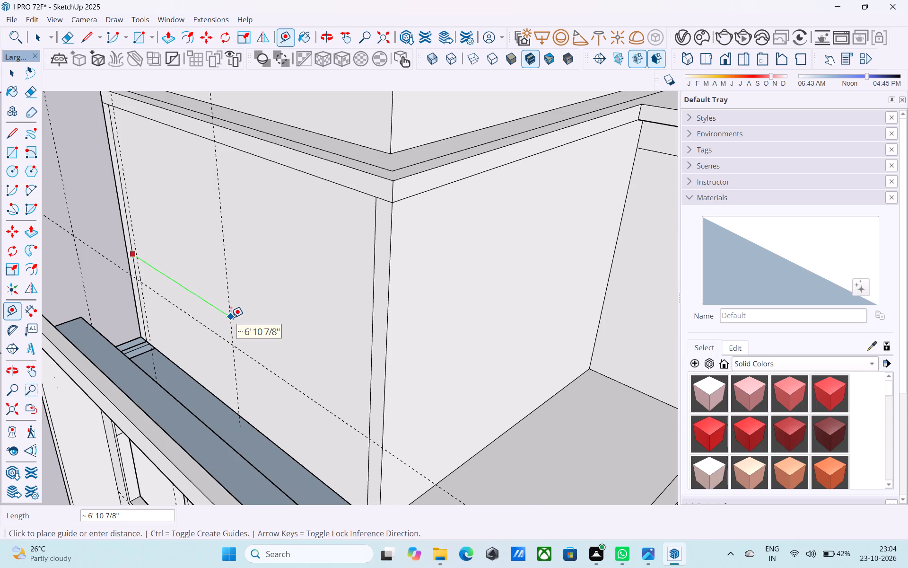
{"action": "middle_click_drag", "start_coordinate": [230, 318], "coordinate": [432, 256]}
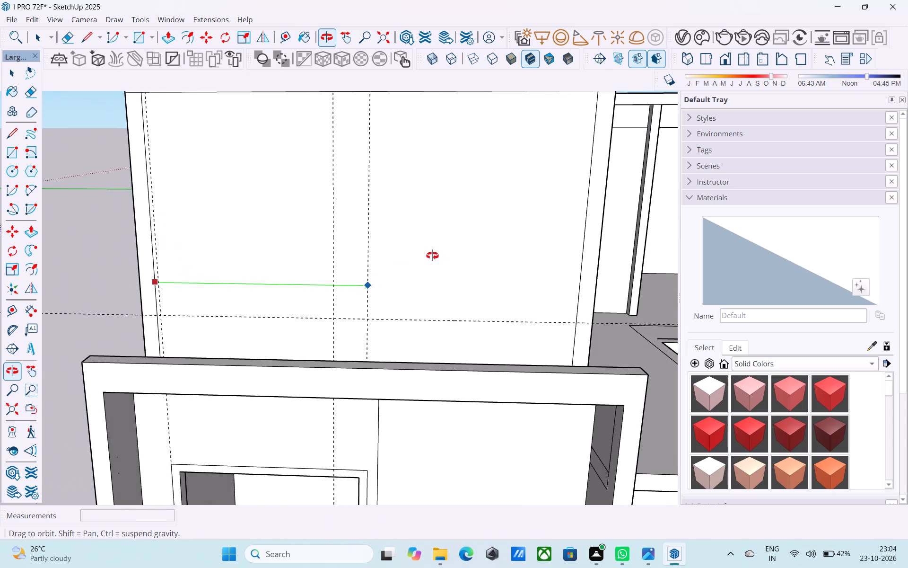
{"action": "middle_click_drag", "start_coordinate": [432, 256], "coordinate": [431, 256]}
{"action": "scroll", "coordinate": [431, 256], "scroll_direction": "up", "scroll_amount": 1}
{"action": "left_click", "coordinate": [364, 270]}
Draw a 4' by 4' square on the upper front wall, starting where the new vertical guide meets the horizontal guide.
{"action": "middle_click_drag", "start_coordinate": [372, 277], "coordinate": [358, 275]}
{"action": "key", "text": "r"}
{"action": "left_click", "coordinate": [355, 323]}
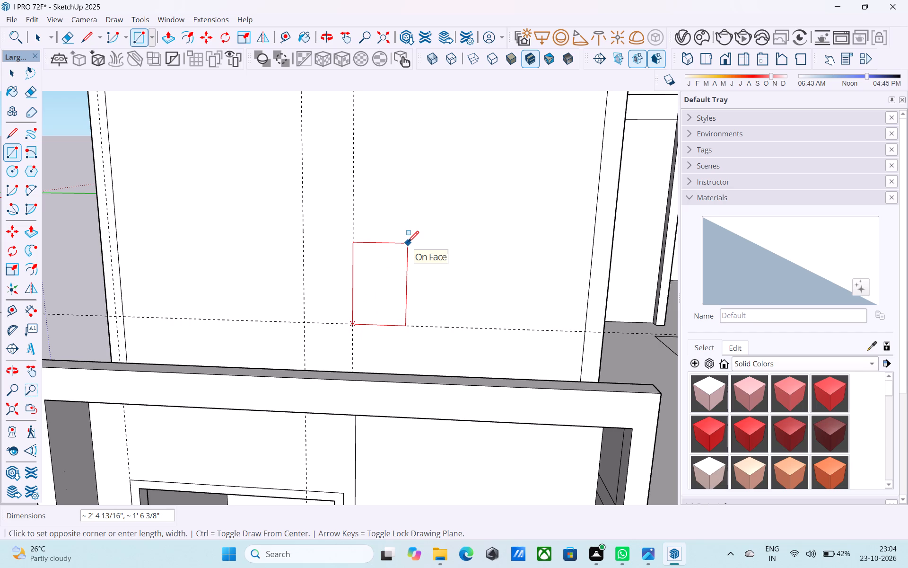
{"action": "type", "text": "4',4'"}
{"action": "key", "text": "Return"}
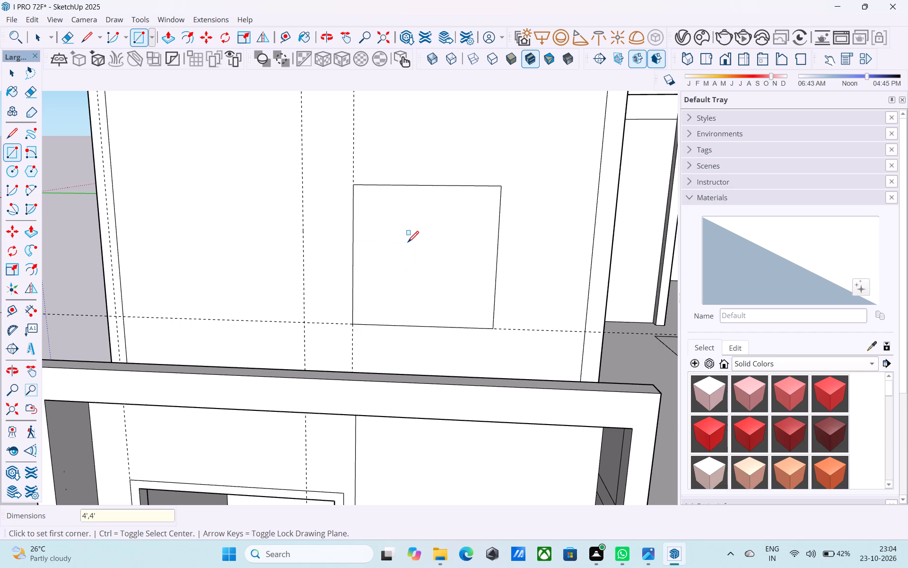
{"action": "key", "text": "space"}
Offset the new square's outline inward by 3" to form a window frame border.
{"action": "scroll", "coordinate": [404, 229], "scroll_direction": "down", "scroll_amount": 7}
{"action": "middle_click_drag", "start_coordinate": [410, 249], "coordinate": [428, 205]}
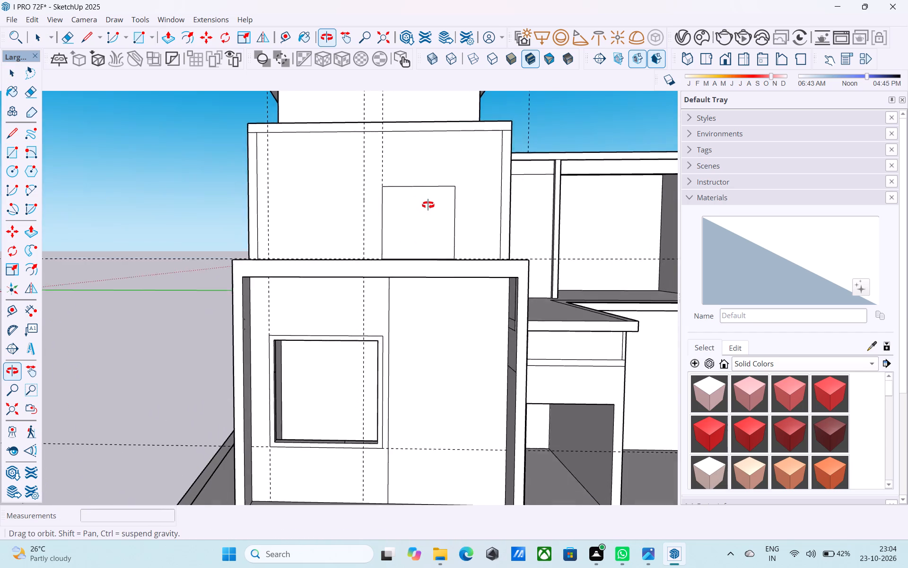
{"action": "middle_click_drag", "start_coordinate": [428, 205], "coordinate": [417, 355]}
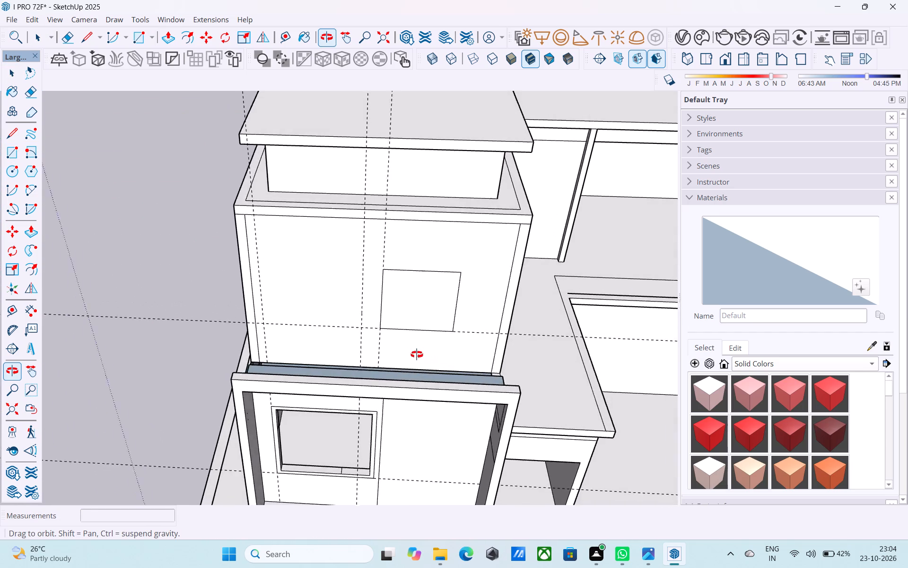
{"action": "middle_click_drag", "start_coordinate": [417, 355], "coordinate": [398, 346]}
{"action": "scroll", "coordinate": [396, 312], "scroll_direction": "up", "scroll_amount": 4}
{"action": "left_click", "coordinate": [394, 310]}
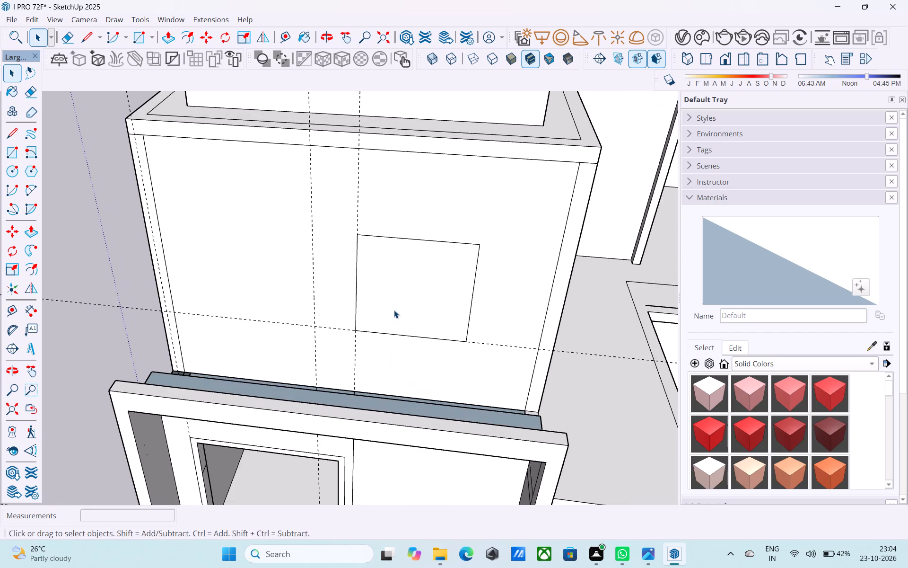
{"action": "key", "text": "f"}
{"action": "left_click", "coordinate": [394, 310]}
{"action": "type", "text": "3\""}
{"action": "key", "text": "Return"}
{"action": "key", "text": "space"}
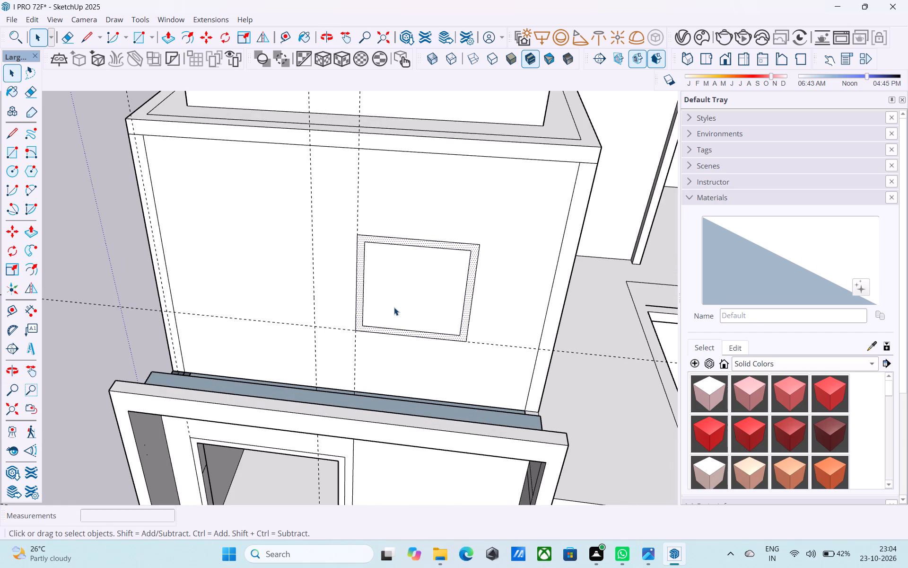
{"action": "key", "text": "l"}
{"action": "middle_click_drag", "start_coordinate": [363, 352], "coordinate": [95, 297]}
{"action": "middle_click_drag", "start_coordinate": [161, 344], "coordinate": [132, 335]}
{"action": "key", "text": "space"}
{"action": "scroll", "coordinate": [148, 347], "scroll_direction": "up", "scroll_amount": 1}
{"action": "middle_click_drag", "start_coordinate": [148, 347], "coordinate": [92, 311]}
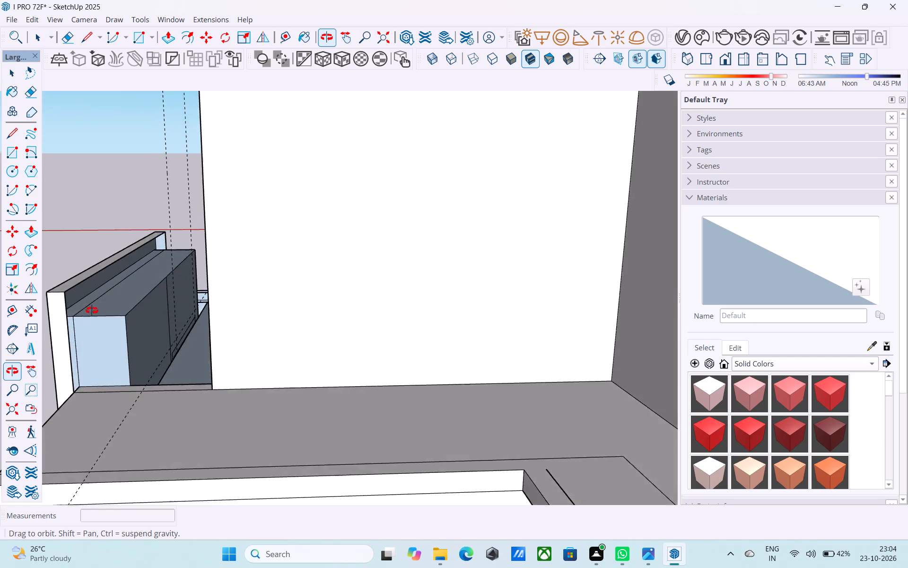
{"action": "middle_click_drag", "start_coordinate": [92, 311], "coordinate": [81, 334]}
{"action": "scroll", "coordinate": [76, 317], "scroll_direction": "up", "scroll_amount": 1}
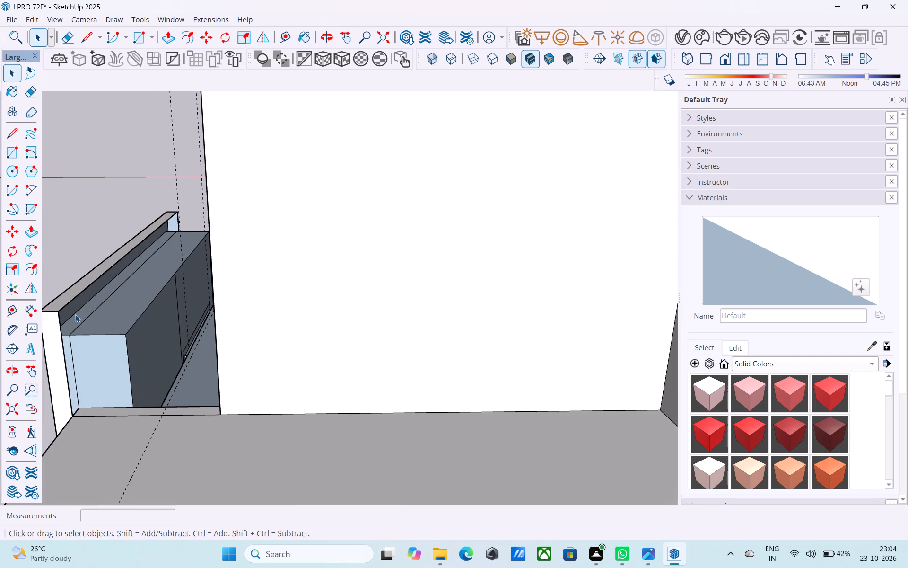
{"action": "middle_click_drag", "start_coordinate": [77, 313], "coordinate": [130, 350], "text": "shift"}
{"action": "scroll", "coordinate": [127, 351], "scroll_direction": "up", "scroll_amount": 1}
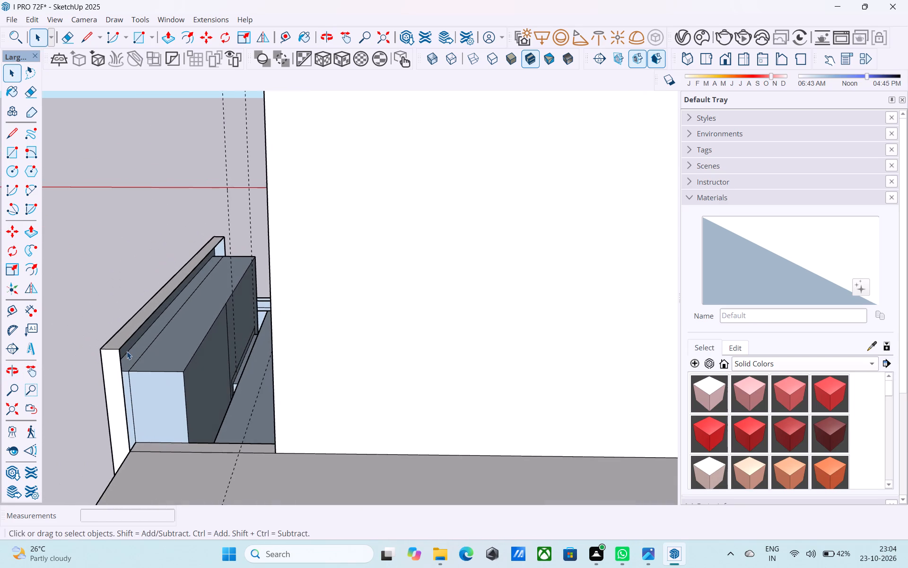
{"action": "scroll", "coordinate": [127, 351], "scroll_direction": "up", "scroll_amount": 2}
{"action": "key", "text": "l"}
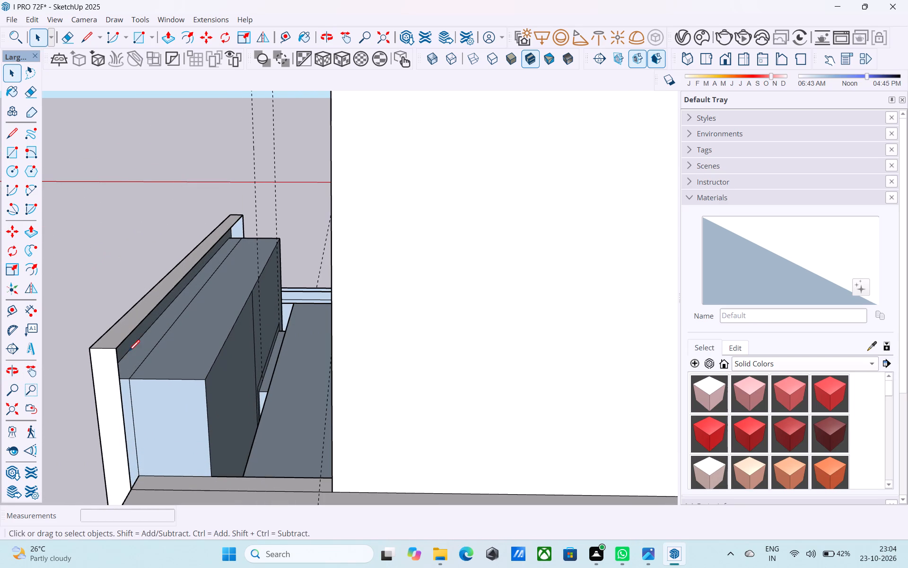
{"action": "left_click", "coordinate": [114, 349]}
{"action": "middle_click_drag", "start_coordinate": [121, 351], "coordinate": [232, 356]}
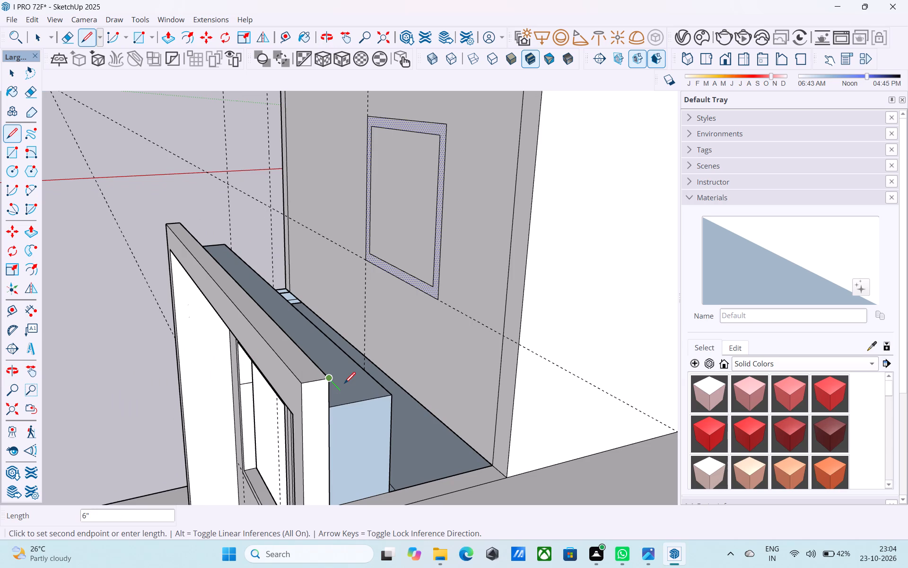
Draw a vertical rectangle, about 4' by 3', closing the side gap between the projecting front frame and the upper wall.
{"action": "key", "text": "r"}
{"action": "left_click", "coordinate": [325, 381]}
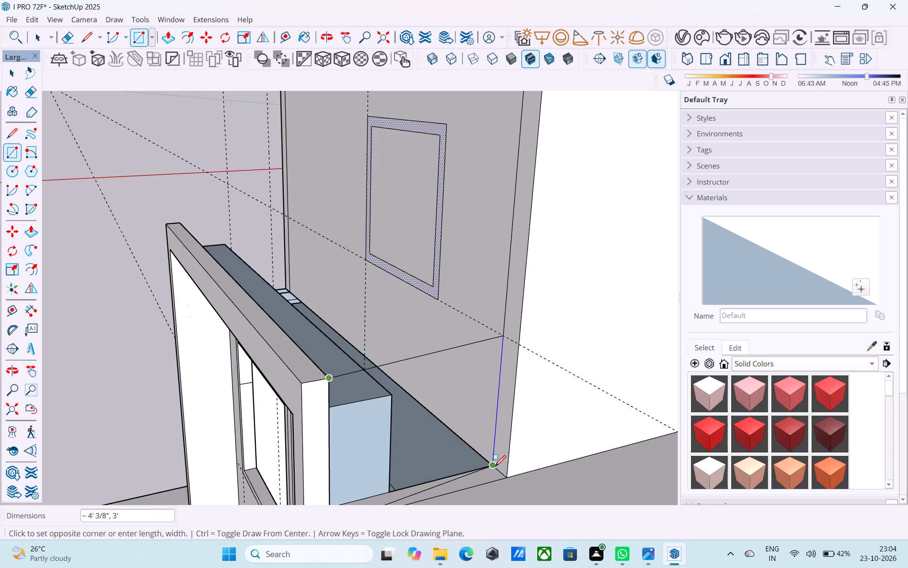
{"action": "left_click", "coordinate": [504, 481]}
Draw a matching vertical rectangle closing the gap on the opposite side, between the front frame's back corner and the wall's base.
{"action": "scroll", "coordinate": [468, 457], "scroll_direction": "down", "scroll_amount": 6}
{"action": "middle_click_drag", "start_coordinate": [414, 444], "coordinate": [417, 444]}
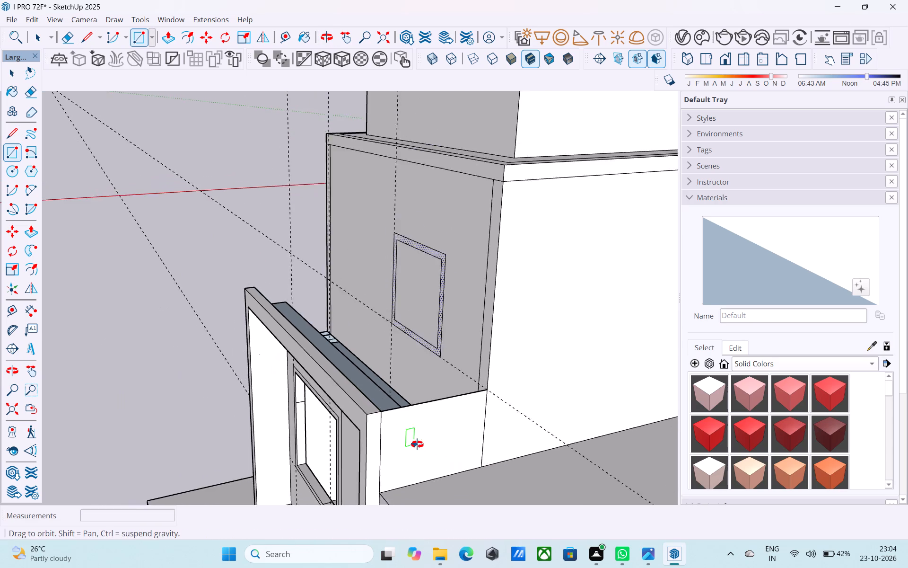
{"action": "middle_click_drag", "start_coordinate": [417, 444], "coordinate": [724, 441]}
{"action": "middle_click_drag", "start_coordinate": [258, 390], "coordinate": [536, 368]}
{"action": "scroll", "coordinate": [485, 335], "scroll_direction": "up", "scroll_amount": 5}
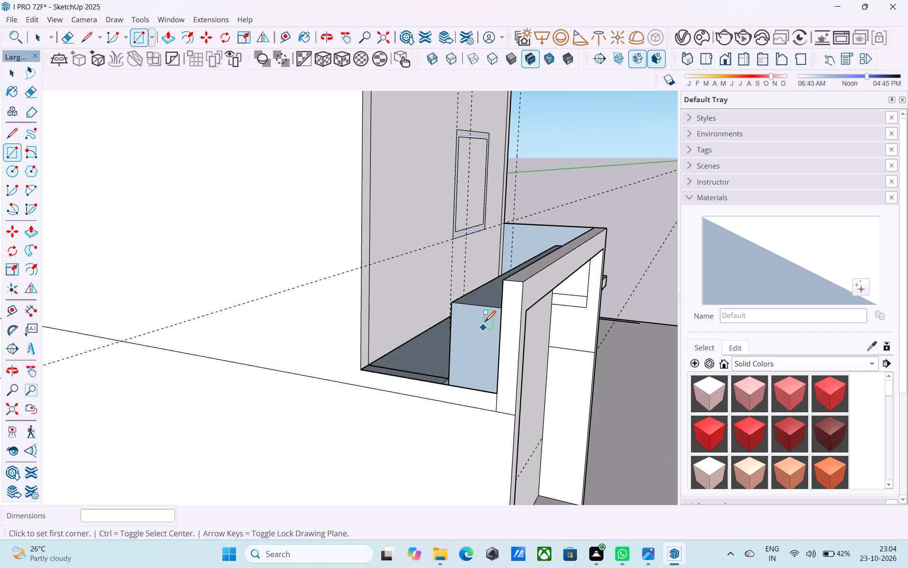
{"action": "left_click", "coordinate": [501, 283]}
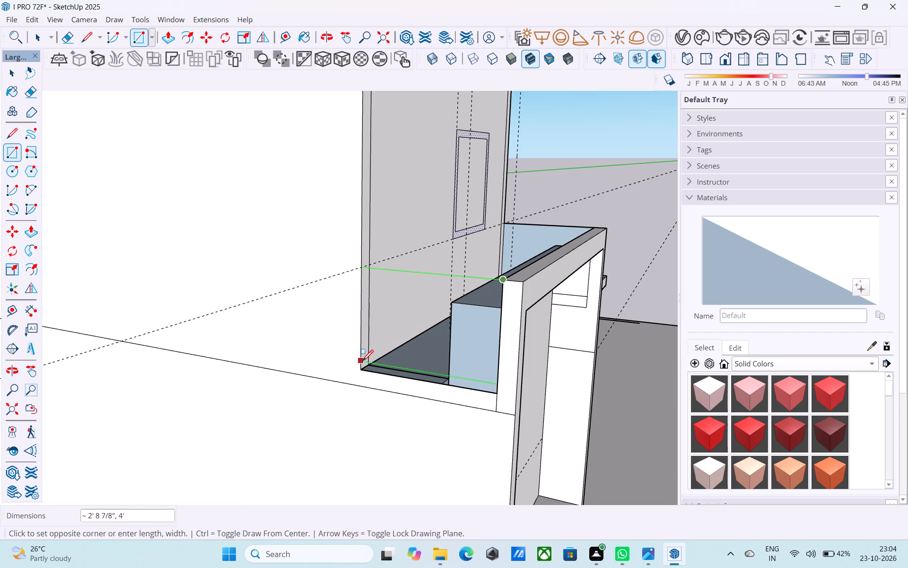
{"action": "left_click", "coordinate": [362, 369]}
Draw a 14' 6" long horizontal rectangle covering the gap between the upper wall and the front frame's top.
{"action": "middle_click_drag", "start_coordinate": [413, 347], "coordinate": [273, 378]}
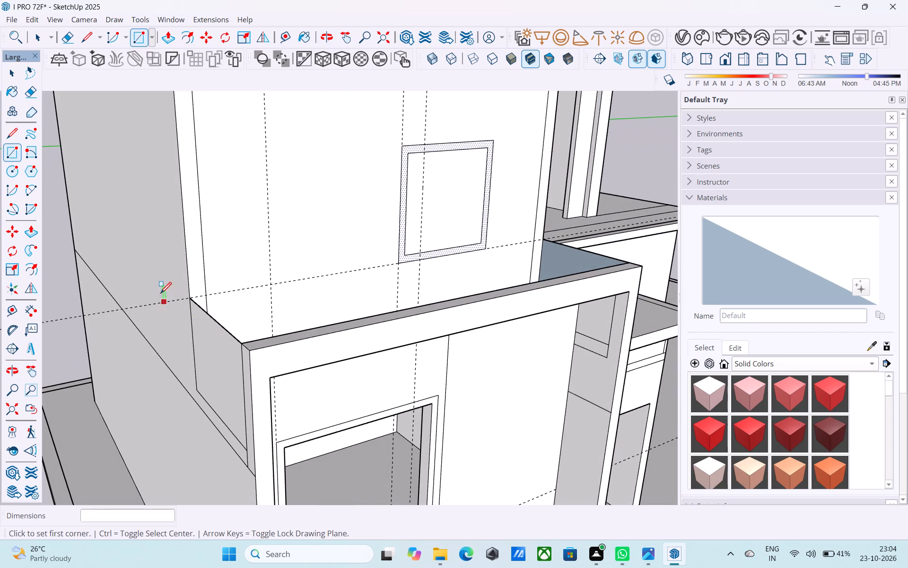
{"action": "left_click", "coordinate": [188, 299]}
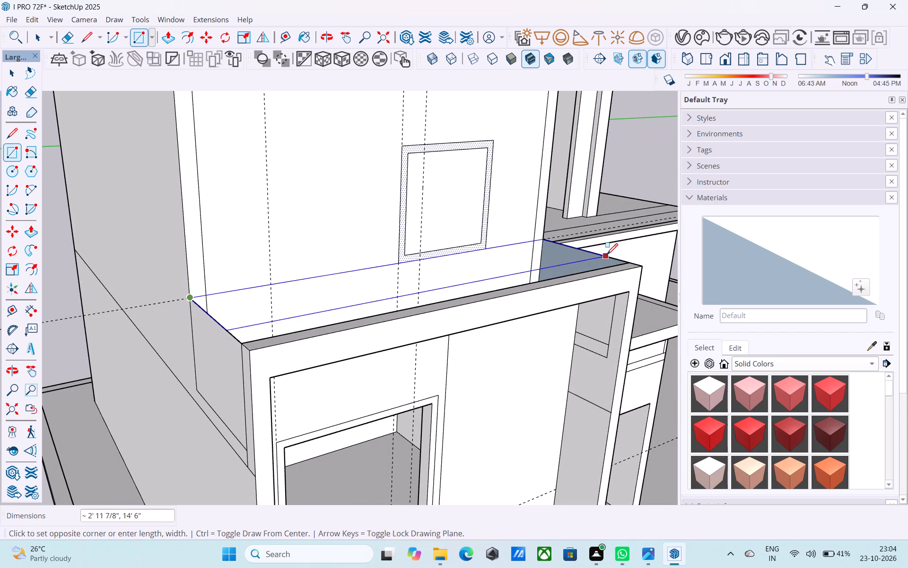
{"action": "left_click", "coordinate": [626, 257]}
Erase the leftover vertical wall edge on the closed side face next to the lower roof slab.
{"action": "middle_click_drag", "start_coordinate": [623, 258], "coordinate": [287, 296]}
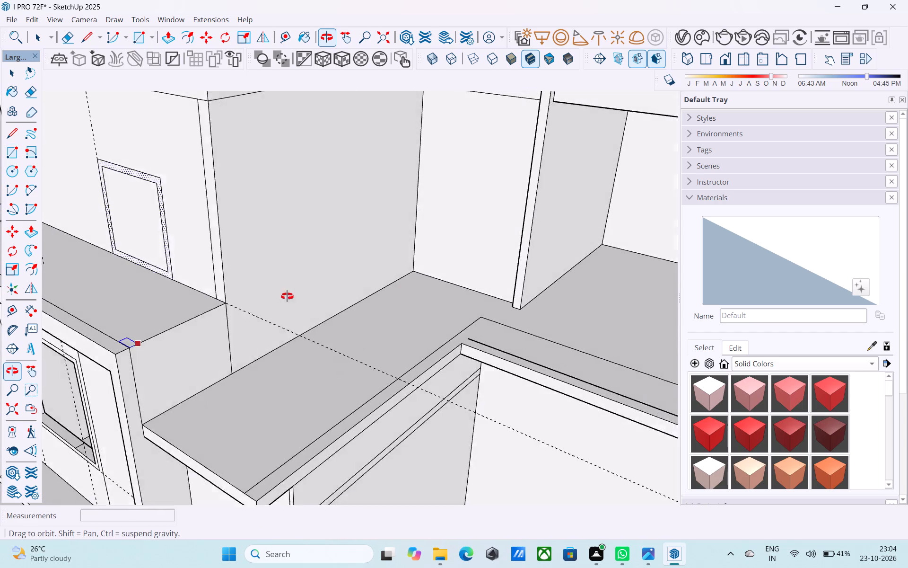
{"action": "middle_click_drag", "start_coordinate": [287, 296], "coordinate": [281, 297]}
{"action": "key", "text": "e"}
{"action": "left_click_drag", "start_coordinate": [241, 326], "coordinate": [205, 337]}
{"action": "key", "text": "space"}
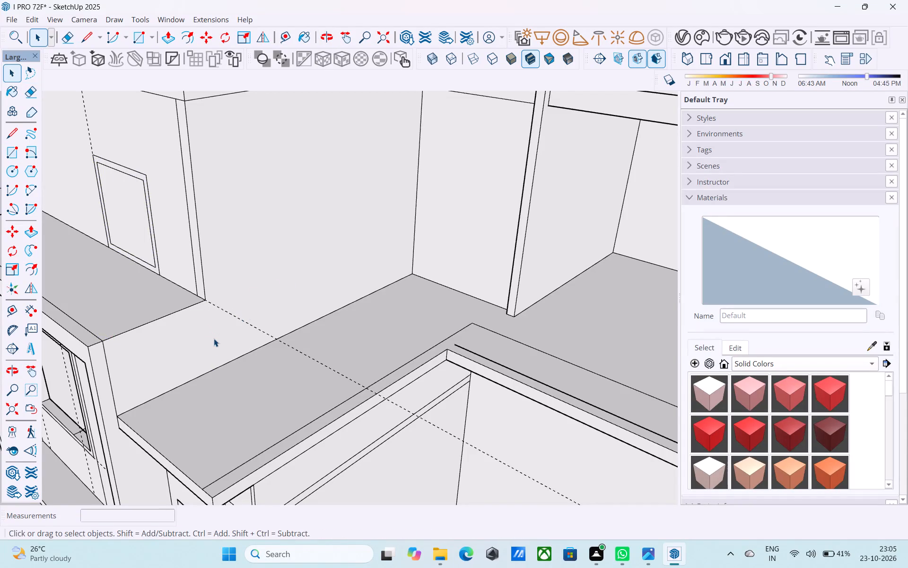
Erase the leftover edges on the opposite side face so the closing panel merges with the wall and front frame.
{"action": "scroll", "coordinate": [215, 337], "scroll_direction": "down", "scroll_amount": 5}
{"action": "middle_click_drag", "start_coordinate": [214, 337], "coordinate": [681, 324]}
{"action": "middle_click_drag", "start_coordinate": [487, 333], "coordinate": [490, 275], "text": "shift"}
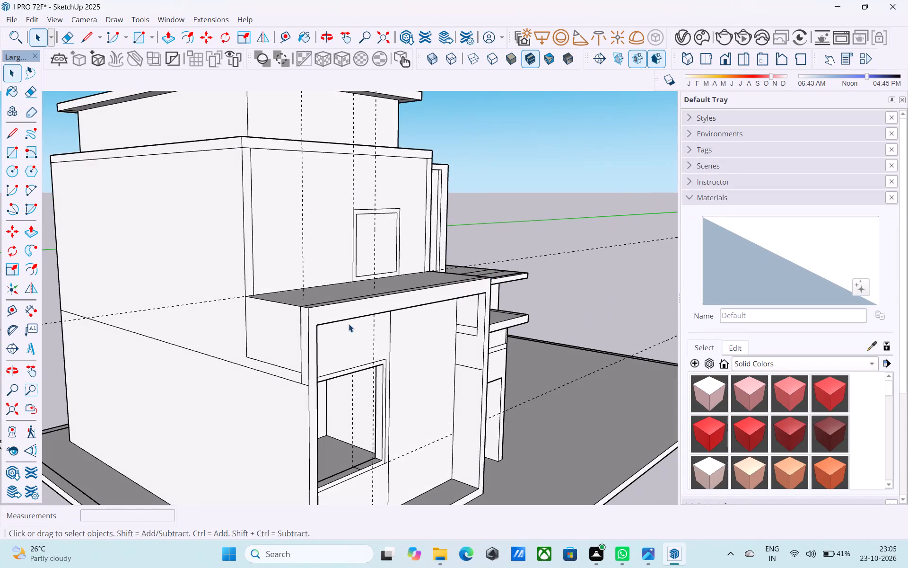
{"action": "middle_click_drag", "start_coordinate": [283, 337], "coordinate": [279, 357]}
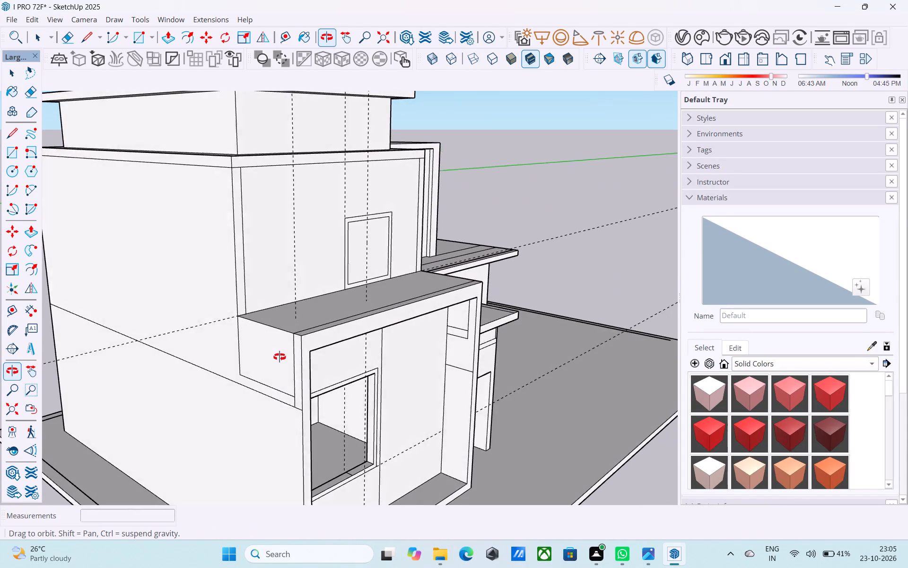
{"action": "middle_click_drag", "start_coordinate": [279, 357], "coordinate": [296, 357]}
{"action": "scroll", "coordinate": [286, 362], "scroll_direction": "up", "scroll_amount": 3}
{"action": "key", "text": "e"}
{"action": "left_click_drag", "start_coordinate": [269, 360], "coordinate": [238, 345]}
{"action": "left_click_drag", "start_coordinate": [279, 371], "coordinate": [278, 385]}
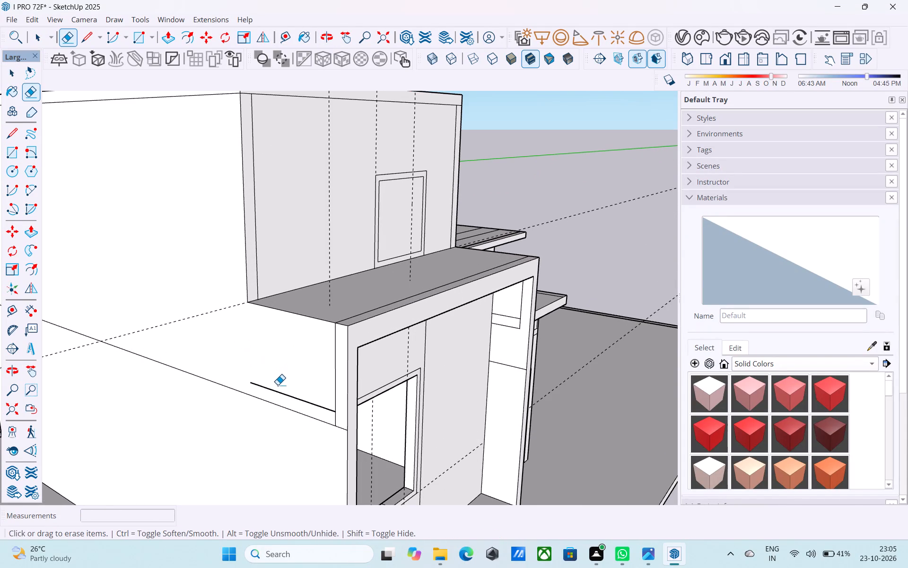
{"action": "left_click_drag", "start_coordinate": [278, 385], "coordinate": [271, 391]}
{"action": "left_click_drag", "start_coordinate": [335, 353], "coordinate": [330, 354]}
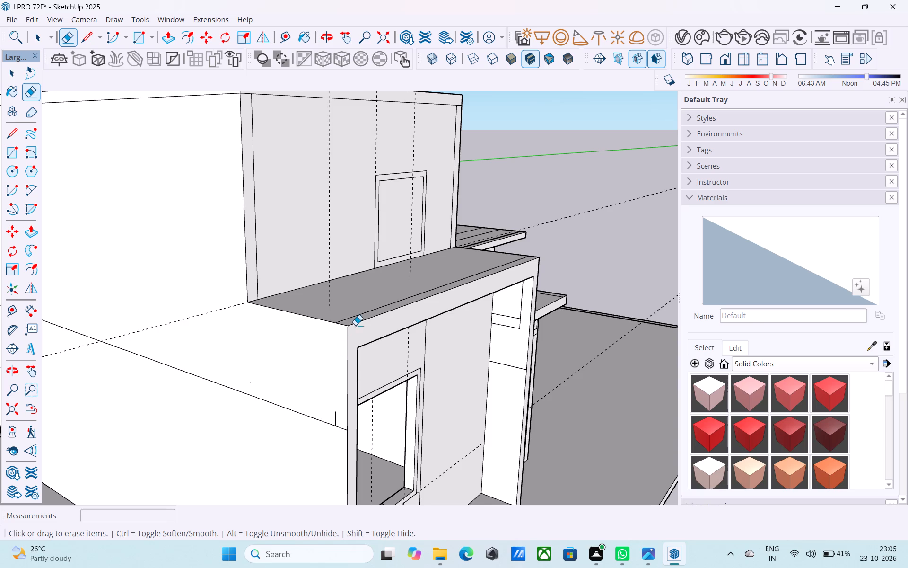
{"action": "middle_click_drag", "start_coordinate": [356, 320], "coordinate": [351, 343]}
{"action": "left_click_drag", "start_coordinate": [350, 343], "coordinate": [342, 345]}
Draw a vertical line along the guide beside the window square, from the wall's top border line down to the covering slab.
{"action": "middle_click_drag", "start_coordinate": [358, 341], "coordinate": [0, 295]}
{"action": "scroll", "coordinate": [0, 302], "scroll_direction": "up", "scroll_amount": 1}
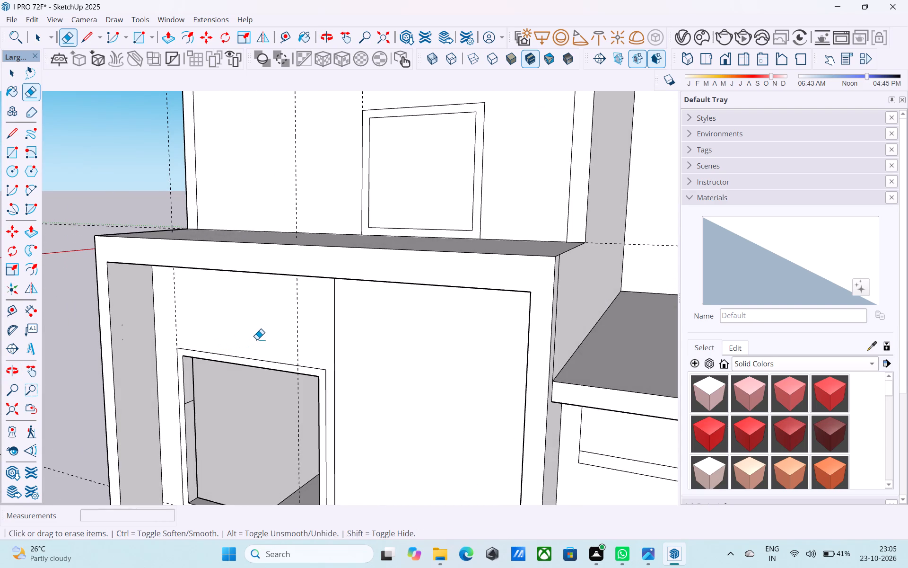
{"action": "scroll", "coordinate": [264, 335], "scroll_direction": "down", "scroll_amount": 6}
{"action": "middle_click_drag", "start_coordinate": [264, 335], "coordinate": [258, 351]}
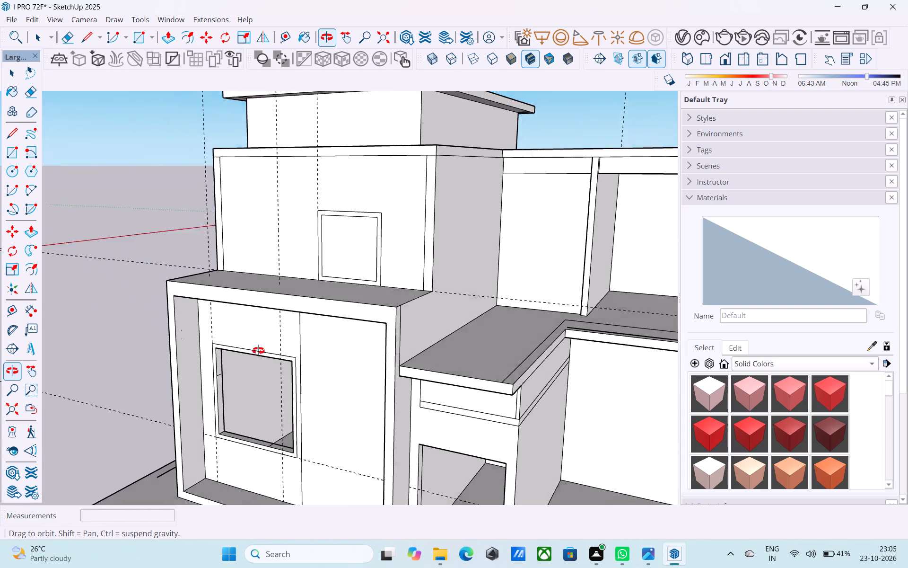
{"action": "middle_click_drag", "start_coordinate": [258, 351], "coordinate": [287, 339]}
{"action": "key", "text": "space"}
{"action": "middle_click_drag", "start_coordinate": [323, 302], "coordinate": [328, 334]}
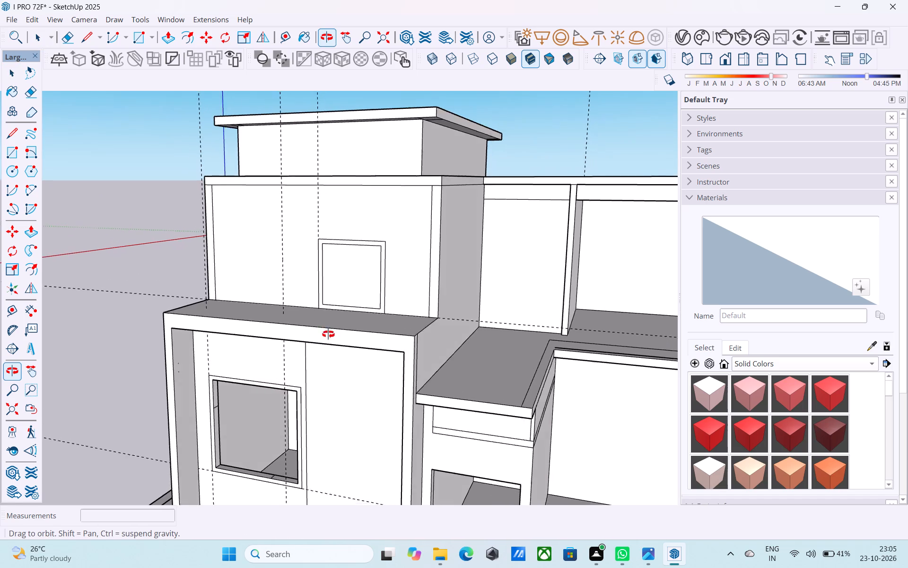
{"action": "middle_click_drag", "start_coordinate": [328, 334], "coordinate": [407, 329]}
{"action": "key", "text": "l"}
{"action": "scroll", "coordinate": [363, 263], "scroll_direction": "up", "scroll_amount": 5}
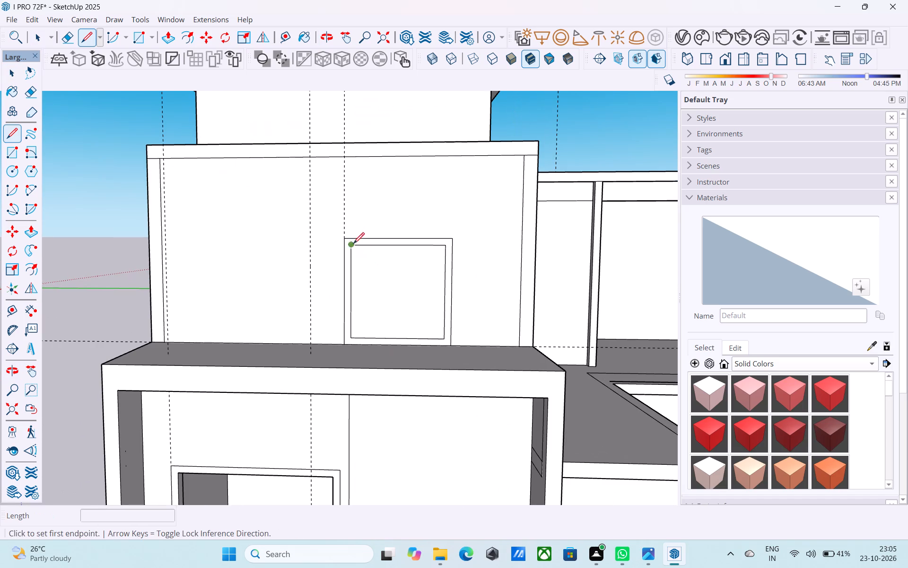
{"action": "left_click_drag", "start_coordinate": [344, 159], "coordinate": [351, 280]}
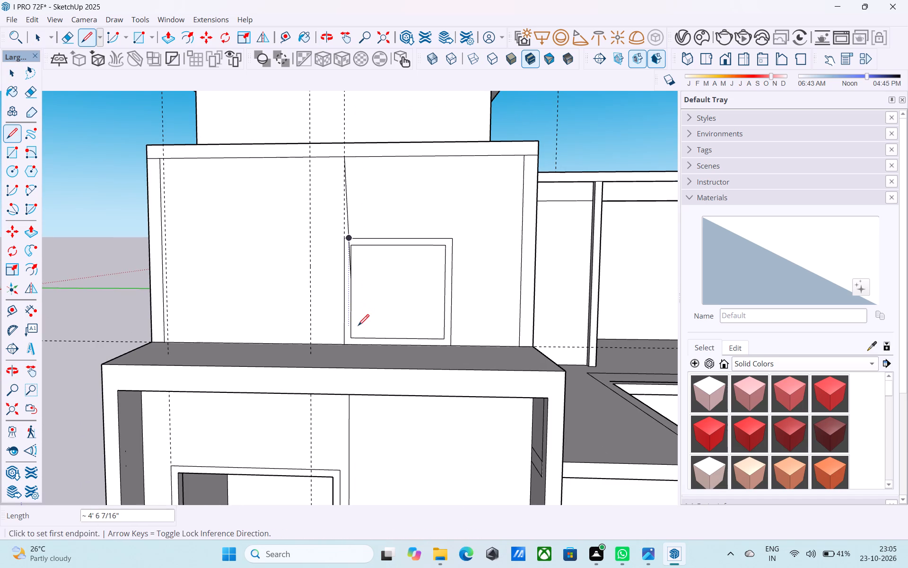
{"action": "key", "text": "ctrl+z"}
{"action": "left_click", "coordinate": [342, 160]}
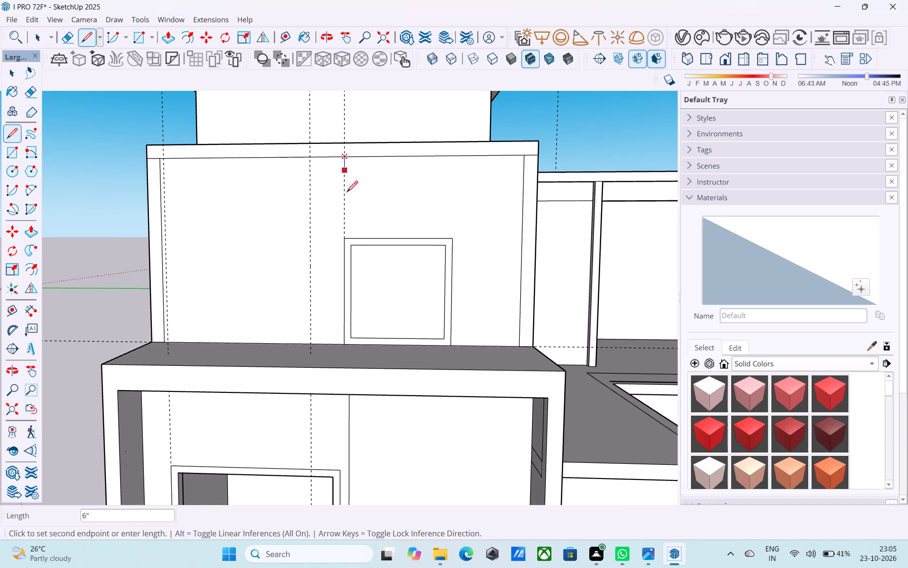
{"action": "left_click", "coordinate": [344, 348]}
{"action": "key", "text": "space"}
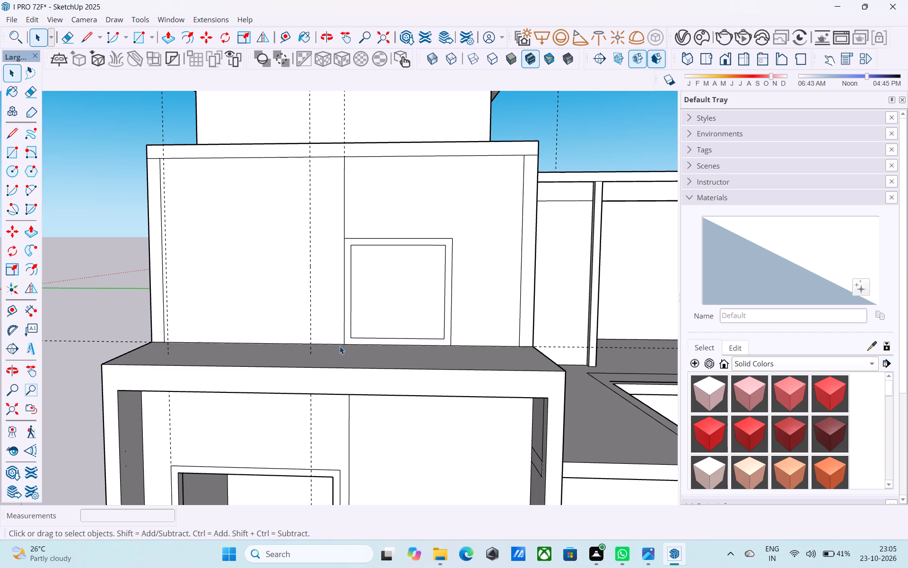
Paint the upper wall's panel beside the window square and the lower front wall's panel beside its window with Brick_10_1K.
{"action": "scroll", "coordinate": [318, 332], "scroll_direction": "down", "scroll_amount": 5}
{"action": "middle_click_drag", "start_coordinate": [318, 332], "coordinate": [316, 321]}
{"action": "left_click", "coordinate": [287, 285]}
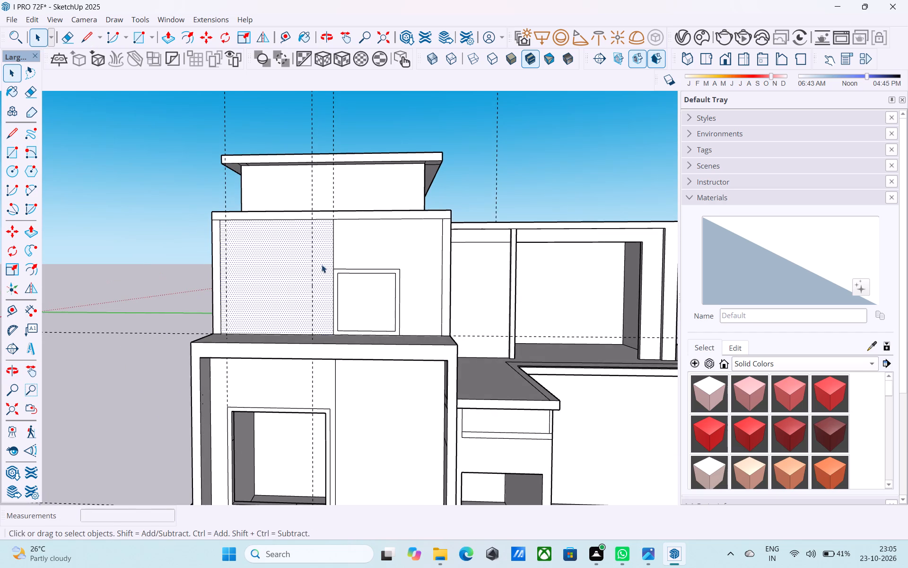
{"action": "left_click", "coordinate": [754, 360]}
{"action": "left_click_drag", "start_coordinate": [749, 276], "coordinate": [750, 271]}
{"action": "left_click", "coordinate": [841, 384]}
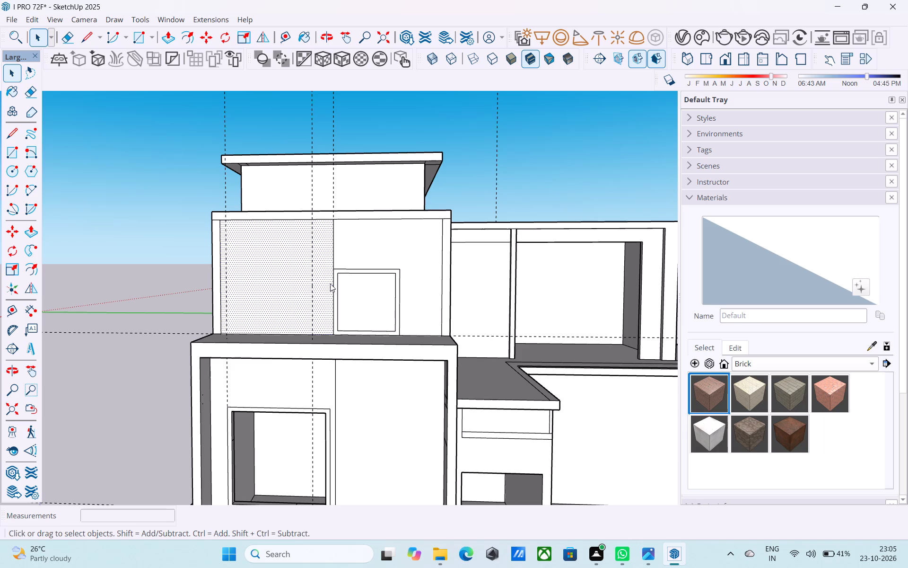
{"action": "left_click", "coordinate": [329, 283]}
{"action": "scroll", "coordinate": [308, 269], "scroll_direction": "down", "scroll_amount": 6}
{"action": "left_click", "coordinate": [345, 359]}
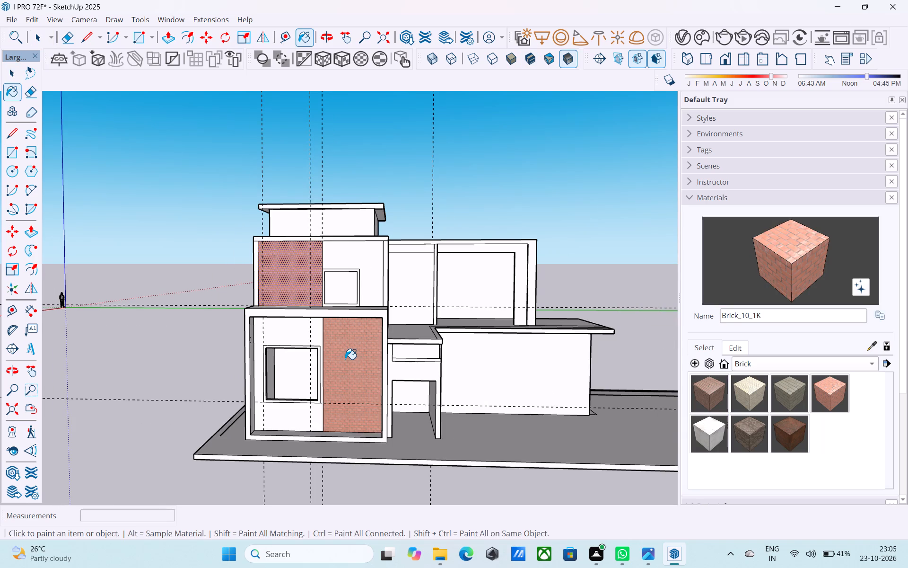
Set the Brick_10_1K material's texture size to 3' by 3'.
{"action": "scroll", "coordinate": [345, 359], "scroll_direction": "up", "scroll_amount": 9}
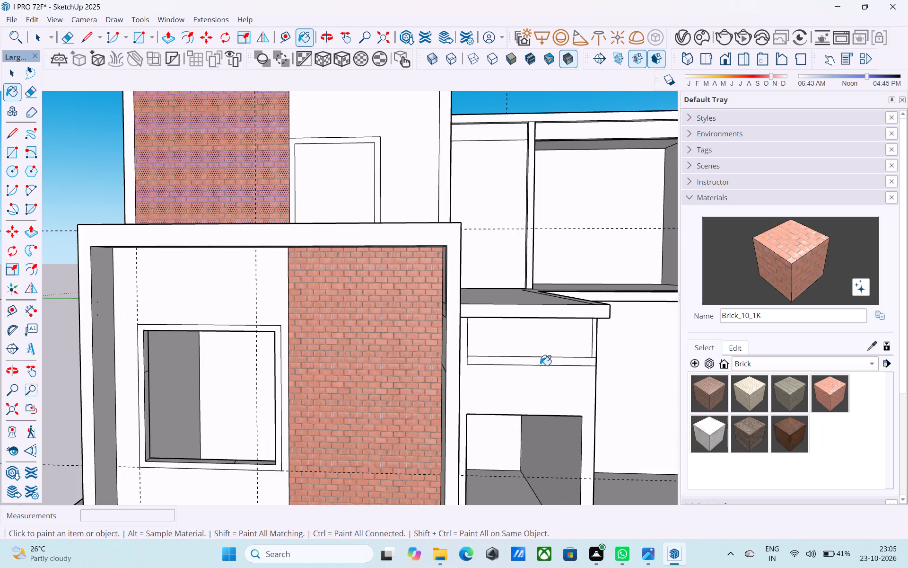
{"action": "left_click", "coordinate": [731, 344]}
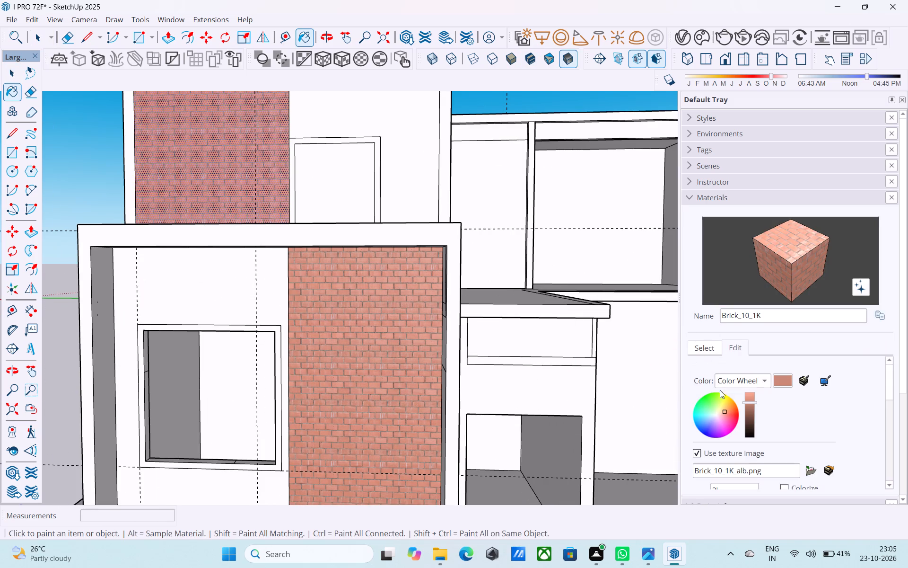
{"action": "scroll", "coordinate": [725, 394], "scroll_direction": "down", "scroll_amount": 5}
{"action": "scroll", "coordinate": [726, 394], "scroll_direction": "up", "scroll_amount": 2}
{"action": "left_click", "coordinate": [725, 387]}
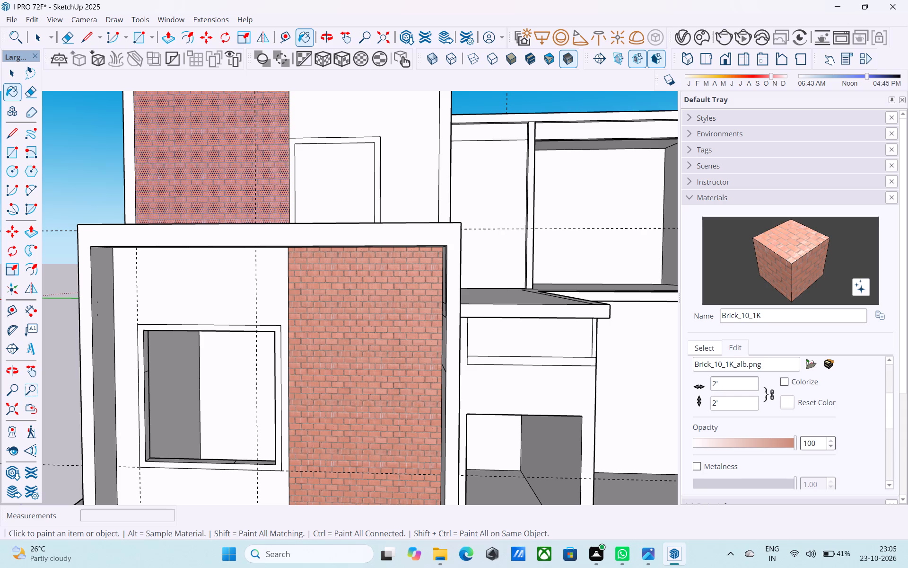
{"action": "key", "text": "BackSpace"}
{"action": "key", "text": "BackSpace"}
{"action": "type", "text": "3'"}
{"action": "key", "text": "space"}
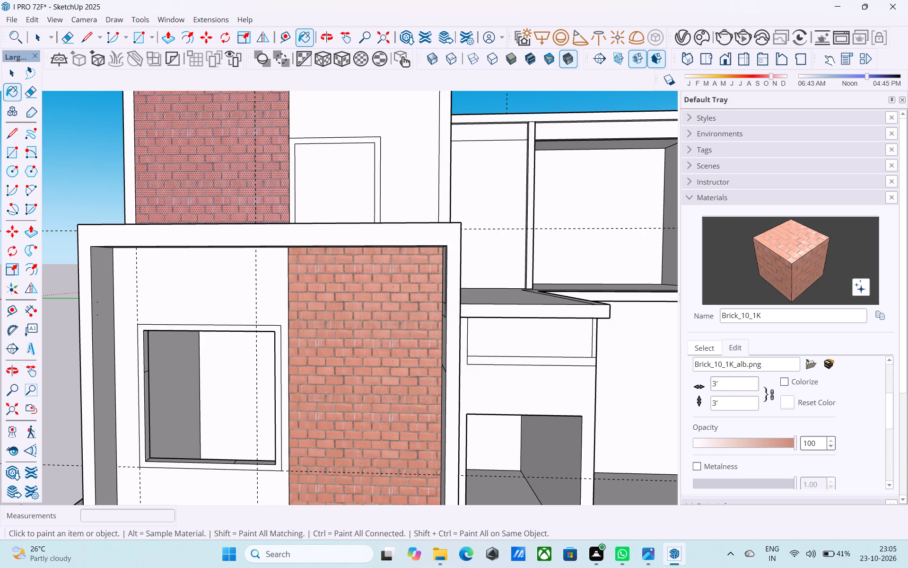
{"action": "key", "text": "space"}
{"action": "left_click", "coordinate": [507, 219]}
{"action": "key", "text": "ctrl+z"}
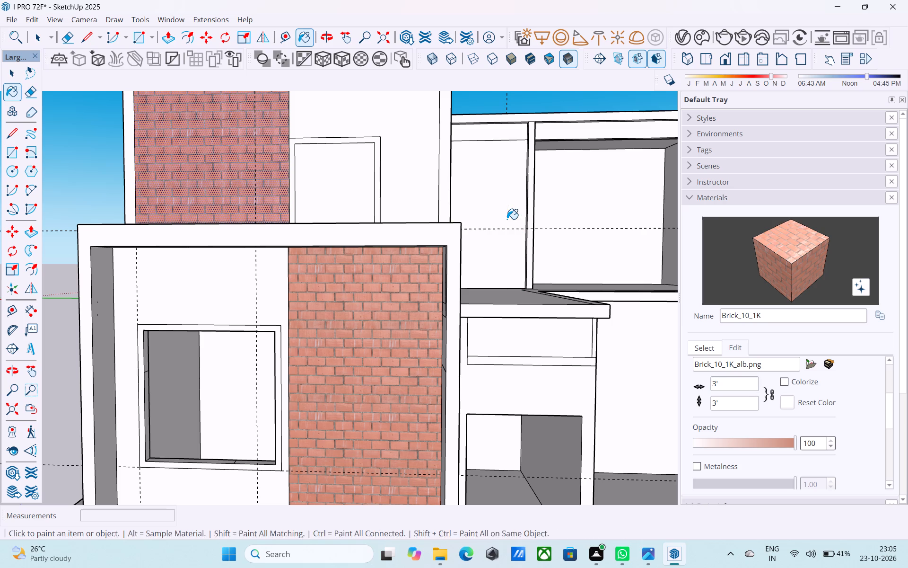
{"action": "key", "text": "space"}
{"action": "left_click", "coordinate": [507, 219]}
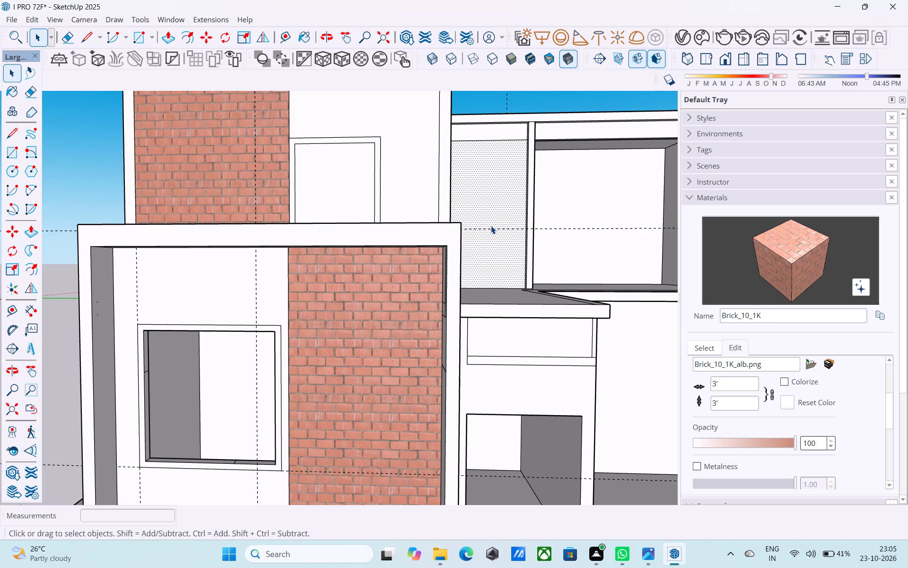
Push the inner square of the upper wall's framed window inward through the wall to cut the window opening.
{"action": "scroll", "coordinate": [480, 248], "scroll_direction": "down", "scroll_amount": 6}
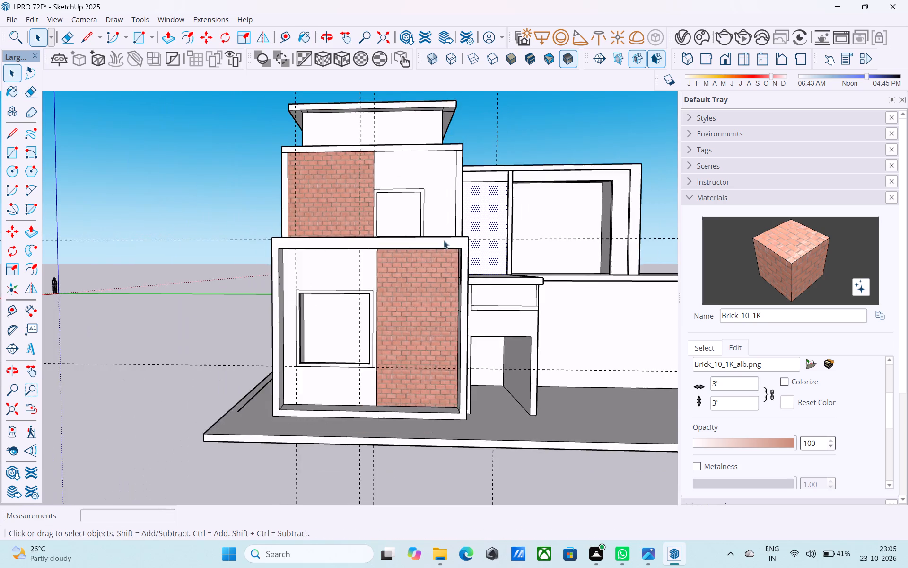
{"action": "scroll", "coordinate": [444, 240], "scroll_direction": "down", "scroll_amount": 3}
{"action": "middle_click_drag", "start_coordinate": [442, 241], "coordinate": [419, 304]}
{"action": "scroll", "coordinate": [402, 249], "scroll_direction": "up", "scroll_amount": 6}
{"action": "left_click", "coordinate": [404, 245]}
{"action": "scroll", "coordinate": [404, 245], "scroll_direction": "up", "scroll_amount": 4}
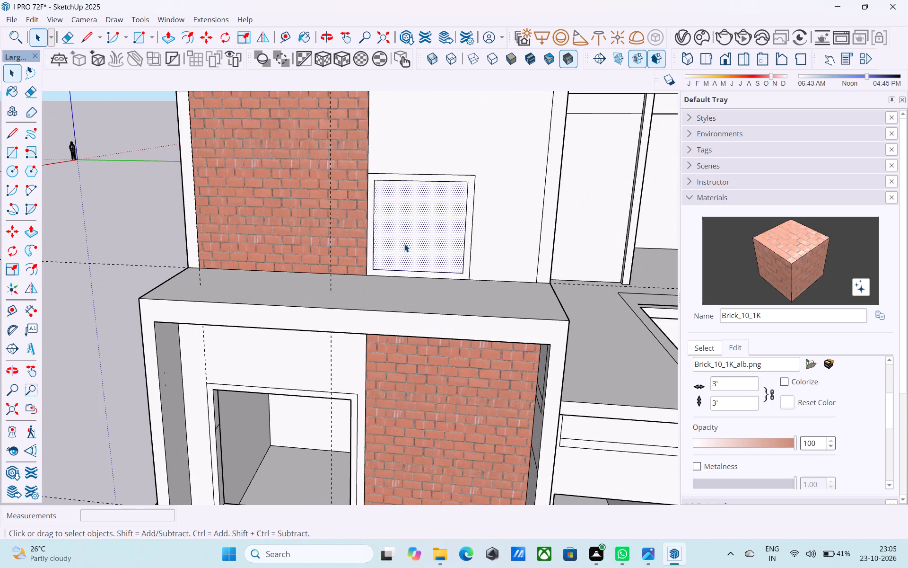
{"action": "scroll", "coordinate": [404, 243], "scroll_direction": "up", "scroll_amount": 4}
{"action": "key", "text": "p"}
{"action": "left_click", "coordinate": [406, 243]}
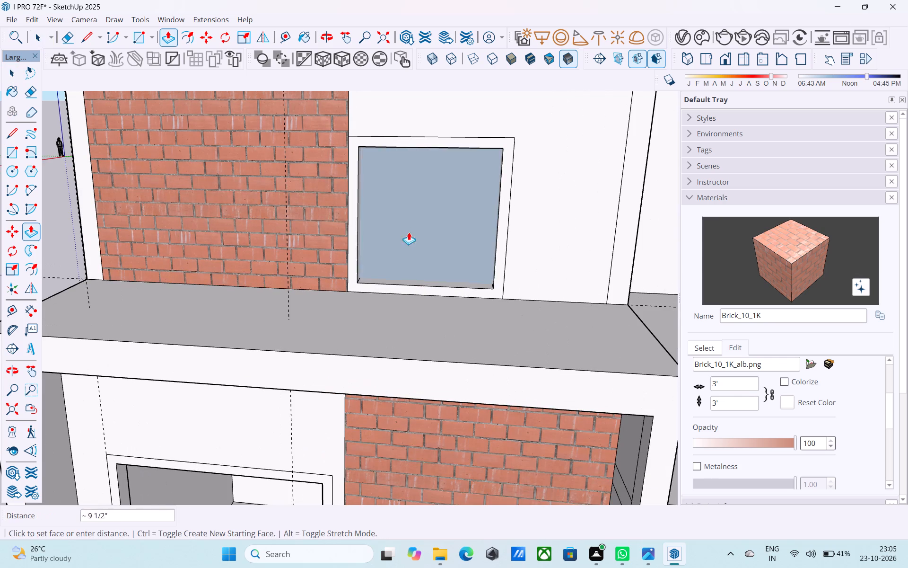
{"action": "left_click", "coordinate": [410, 212]}
{"action": "key", "text": "space"}
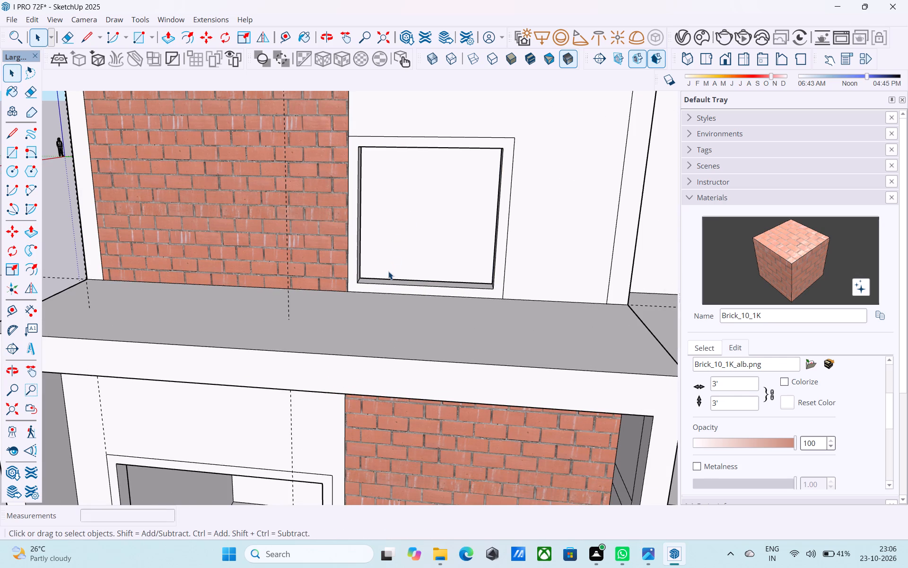
Examine the brick panels, the window openings and the overall front facade from eye level and from above.
{"action": "scroll", "coordinate": [388, 271], "scroll_direction": "down", "scroll_amount": 11}
{"action": "middle_click_drag", "start_coordinate": [387, 289], "coordinate": [396, 232]}
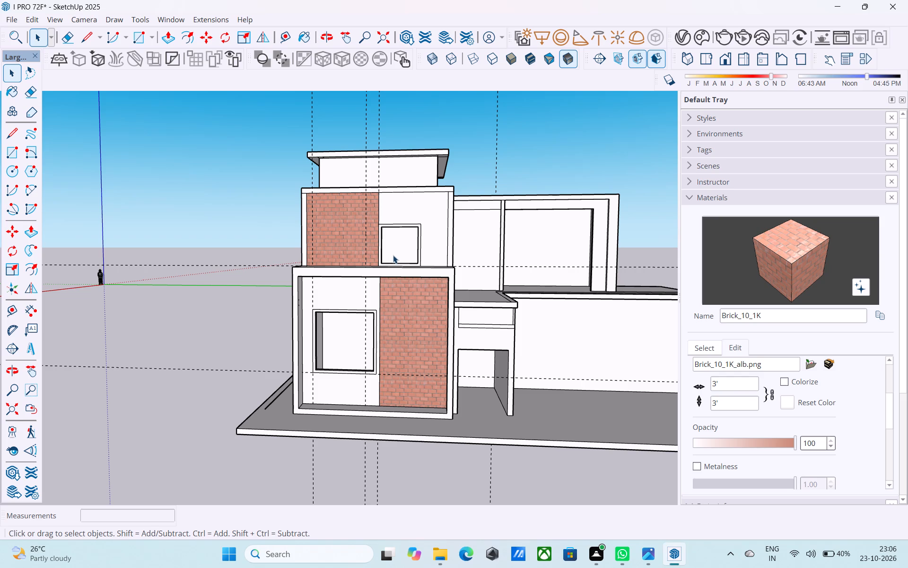
{"action": "middle_click_drag", "start_coordinate": [393, 254], "coordinate": [376, 244]}
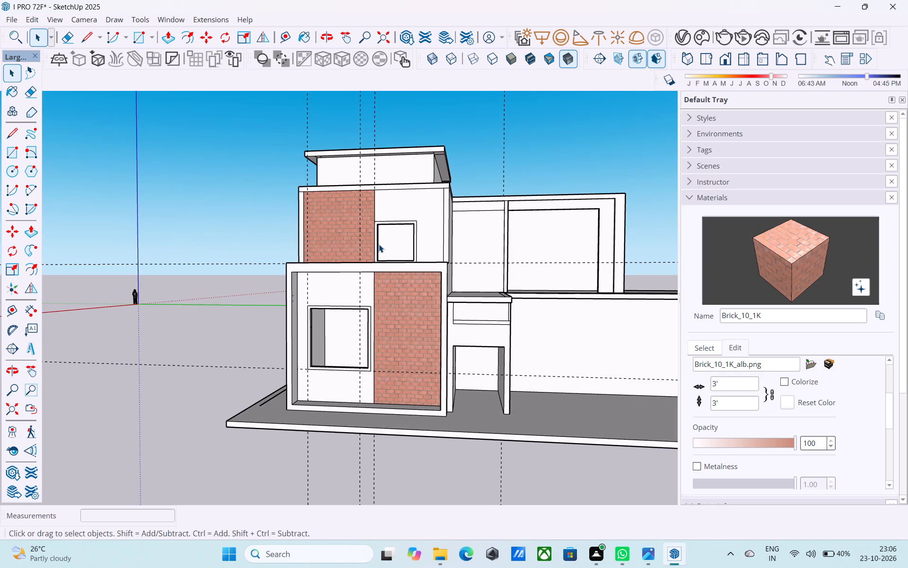
{"action": "middle_click_drag", "start_coordinate": [379, 244], "coordinate": [379, 245]}
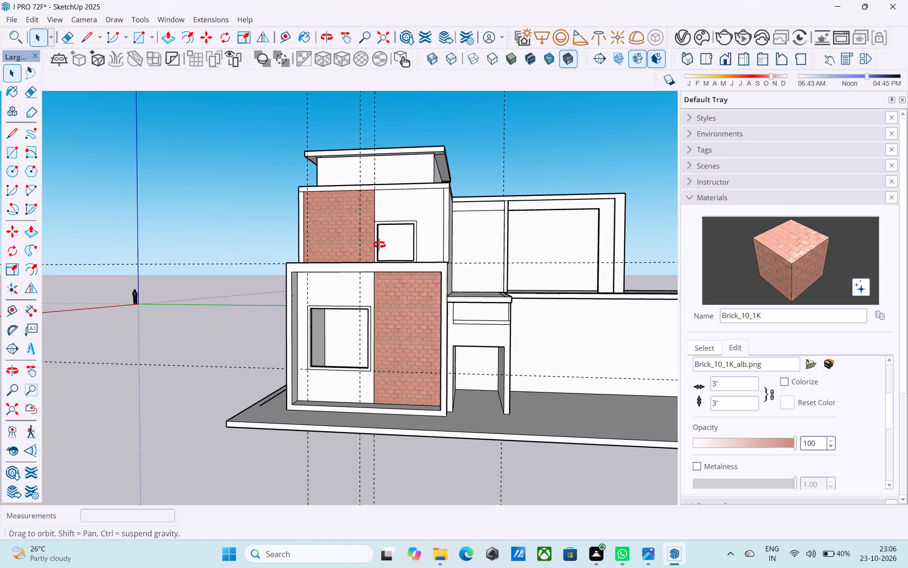
{"action": "middle_click_drag", "start_coordinate": [379, 245], "coordinate": [345, 326]}
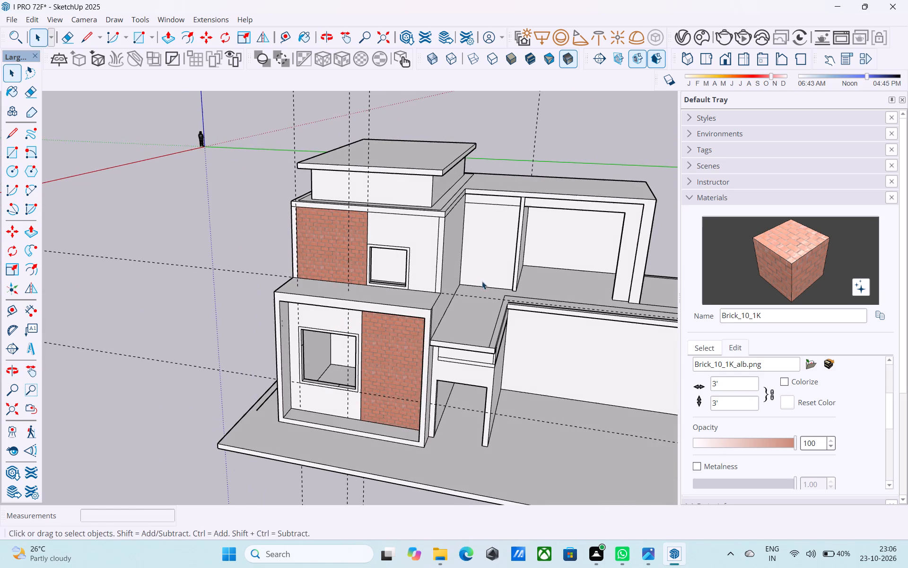
{"action": "middle_click", "coordinate": [482, 281]}
Place a vertical guide 6" from the inner edge of the slim upright on the recessed upper wall.
{"action": "scroll", "coordinate": [453, 273], "scroll_direction": "up", "scroll_amount": 2}
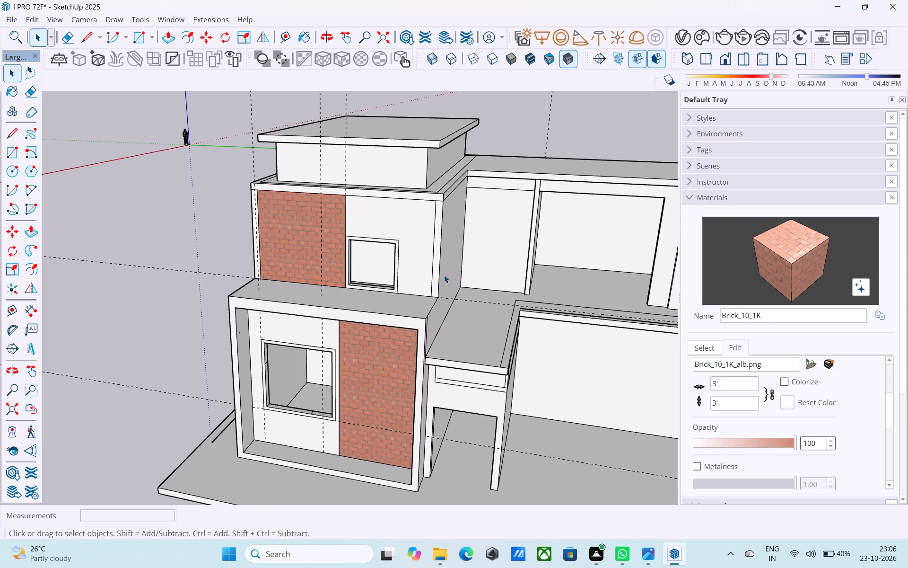
{"action": "scroll", "coordinate": [444, 275], "scroll_direction": "up", "scroll_amount": 3}
{"action": "middle_click_drag", "start_coordinate": [536, 288], "coordinate": [603, 312]}
{"action": "scroll", "coordinate": [508, 288], "scroll_direction": "up", "scroll_amount": 3}
{"action": "middle_click_drag", "start_coordinate": [504, 275], "coordinate": [515, 274]}
{"action": "scroll", "coordinate": [515, 273], "scroll_direction": "up", "scroll_amount": 5}
{"action": "key", "text": "t"}
{"action": "scroll", "coordinate": [498, 252], "scroll_direction": "up", "scroll_amount": 7}
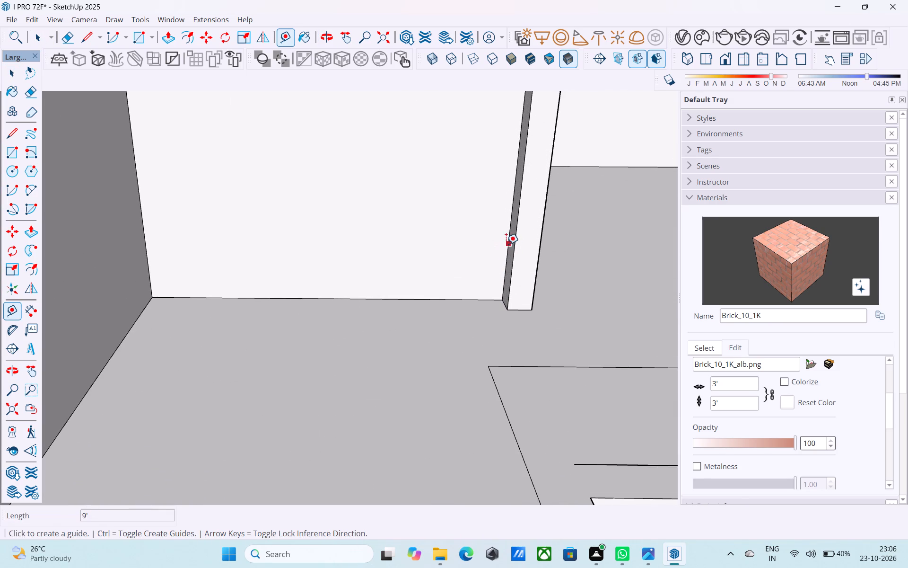
{"action": "left_click", "coordinate": [506, 244]}
{"action": "type", "text": "6\""}
{"action": "key", "text": "Return"}
{"action": "key", "text": "space"}
Draw a 3' by 7' door rectangle on the recessed upper wall, starting where the guide meets the floor slab.
{"action": "key", "text": "r"}
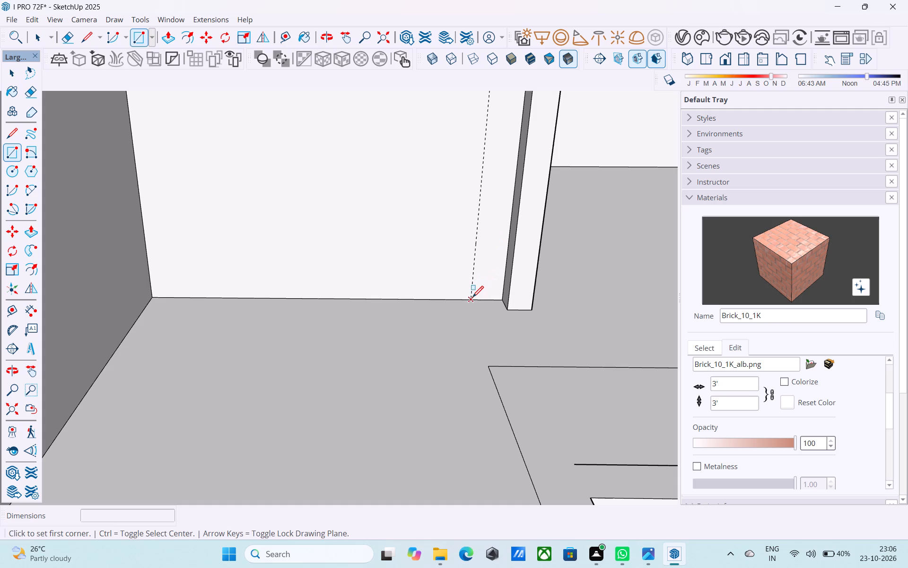
{"action": "left_click", "coordinate": [472, 298]}
{"action": "type", "text": "7',3'"}
{"action": "key", "text": "Return"}
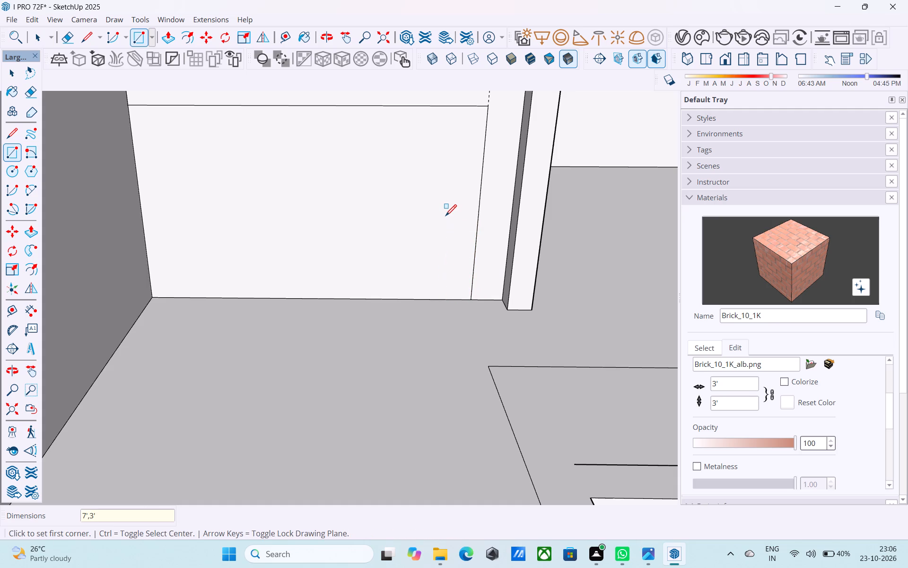
{"action": "type", "text": "3',7'"}
{"action": "key", "text": "Return"}
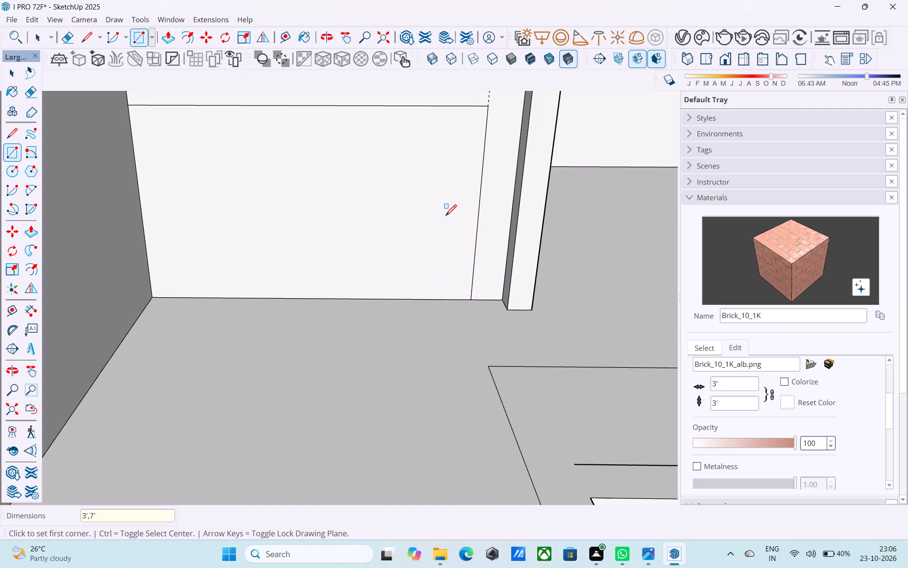
{"action": "key", "text": "space"}
Offset the door rectangle's outline 3" inward to form its frame.
{"action": "left_click", "coordinate": [443, 216]}
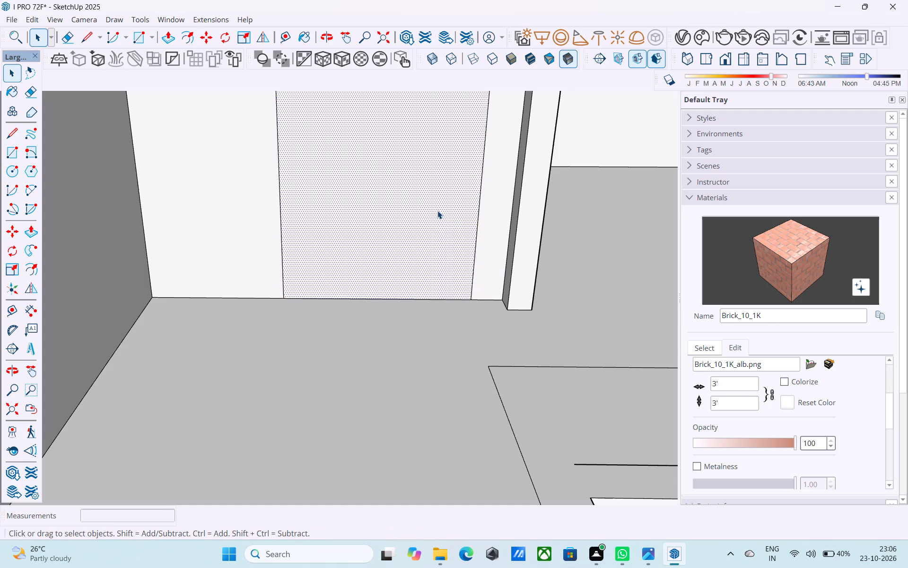
{"action": "key", "text": "f"}
{"action": "left_click", "coordinate": [437, 211]}
{"action": "type", "text": "3\""}
{"action": "key", "text": "Return"}
{"action": "key", "text": "space"}
Push the inner door panel on the recessed upper wall inward through the wall to cut the door opening.
{"action": "scroll", "coordinate": [435, 204], "scroll_direction": "down", "scroll_amount": 5}
{"action": "middle_click_drag", "start_coordinate": [389, 229], "coordinate": [358, 243]}
{"action": "scroll", "coordinate": [367, 259], "scroll_direction": "down", "scroll_amount": 5}
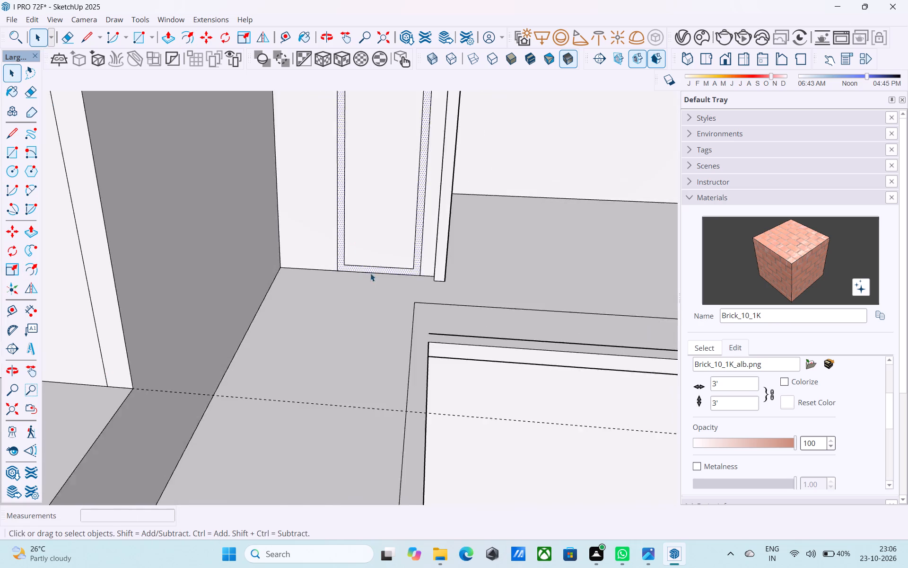
{"action": "scroll", "coordinate": [389, 224], "scroll_direction": "down", "scroll_amount": 4}
{"action": "left_click", "coordinate": [383, 181]}
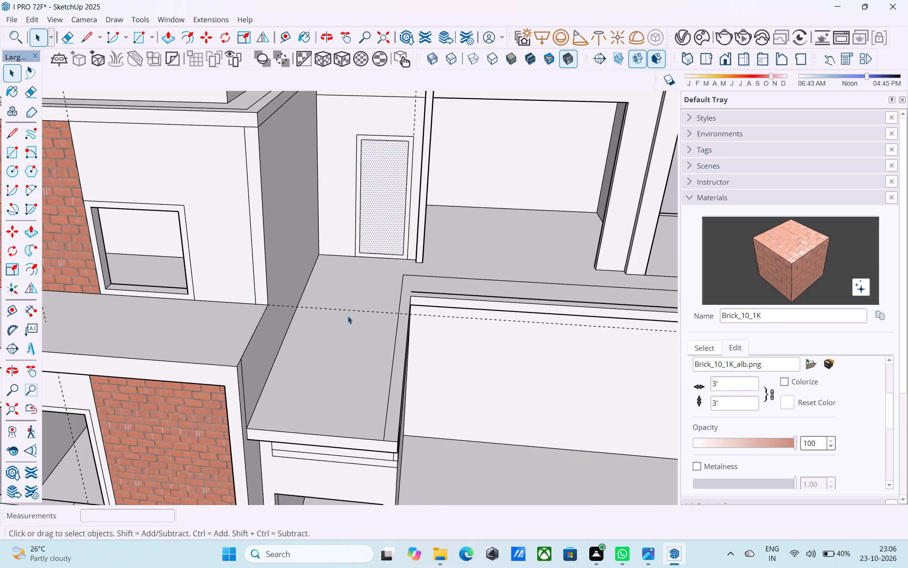
{"action": "middle_click_drag", "start_coordinate": [339, 284], "coordinate": [352, 218]}
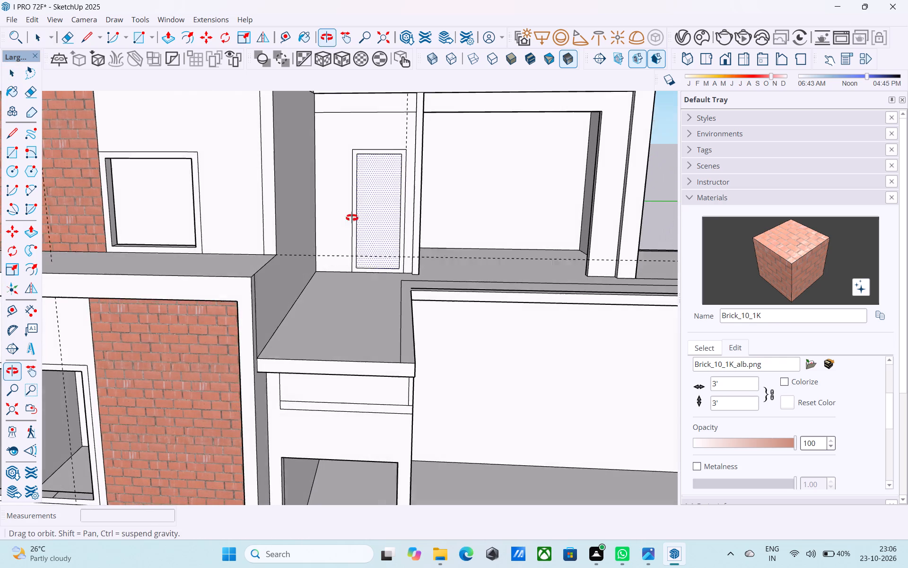
{"action": "middle_click_drag", "start_coordinate": [352, 218], "coordinate": [352, 218]}
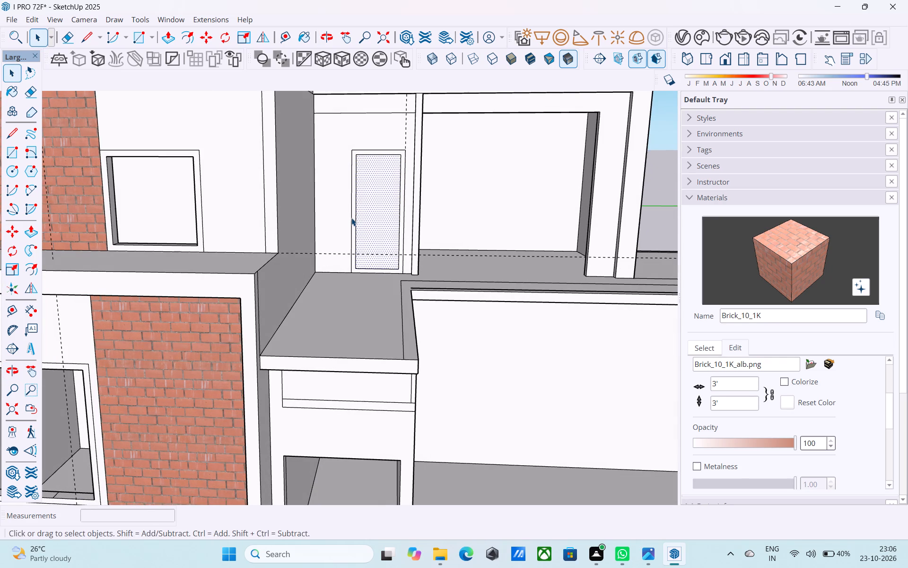
{"action": "scroll", "coordinate": [351, 217], "scroll_direction": "down", "scroll_amount": 6}
{"action": "scroll", "coordinate": [366, 209], "scroll_direction": "up", "scroll_amount": 6}
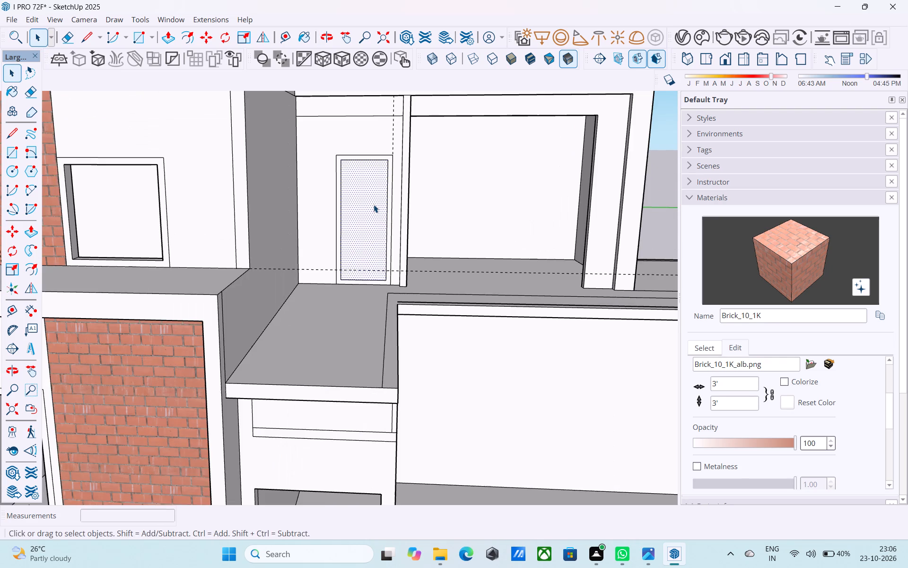
{"action": "scroll", "coordinate": [374, 204], "scroll_direction": "up", "scroll_amount": 4}
{"action": "left_click", "coordinate": [372, 204]}
{"action": "scroll", "coordinate": [372, 204], "scroll_direction": "up", "scroll_amount": 2}
{"action": "key", "text": "p"}
{"action": "left_click", "coordinate": [370, 204]}
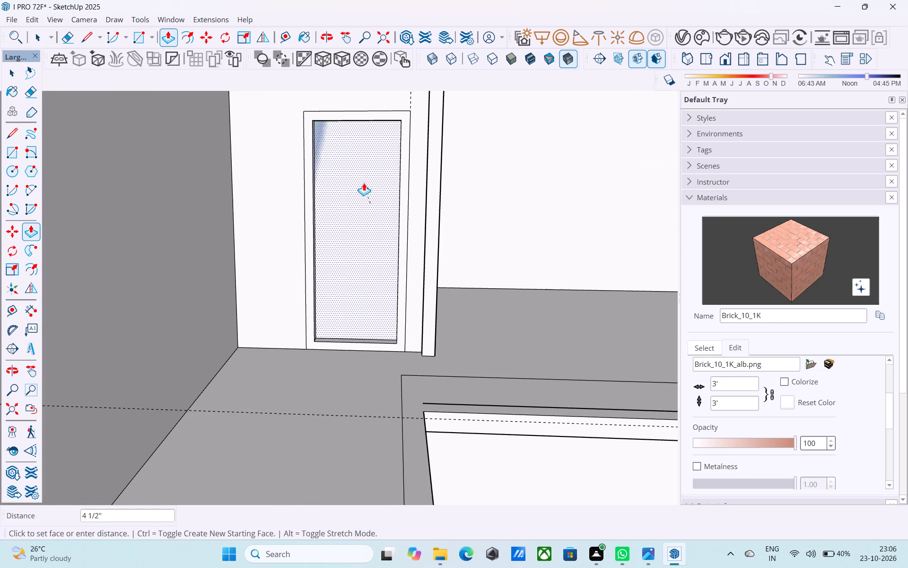
{"action": "left_click", "coordinate": [363, 177]}
{"action": "key", "text": "space"}
{"action": "scroll", "coordinate": [363, 177], "scroll_direction": "down", "scroll_amount": 5}
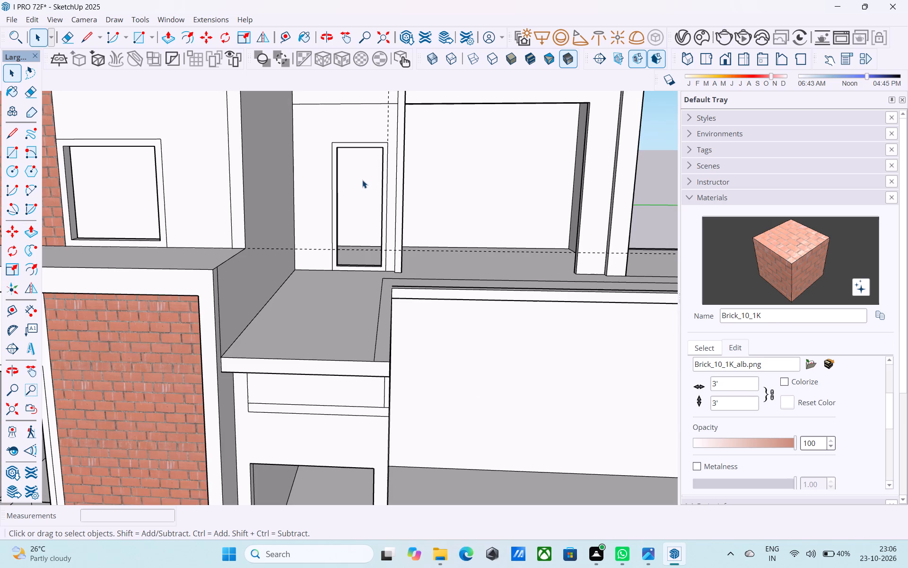
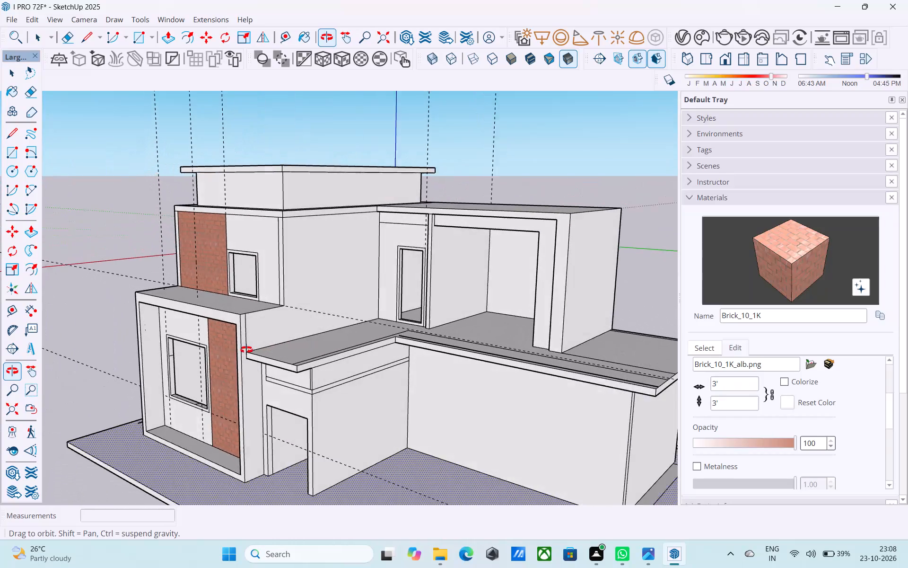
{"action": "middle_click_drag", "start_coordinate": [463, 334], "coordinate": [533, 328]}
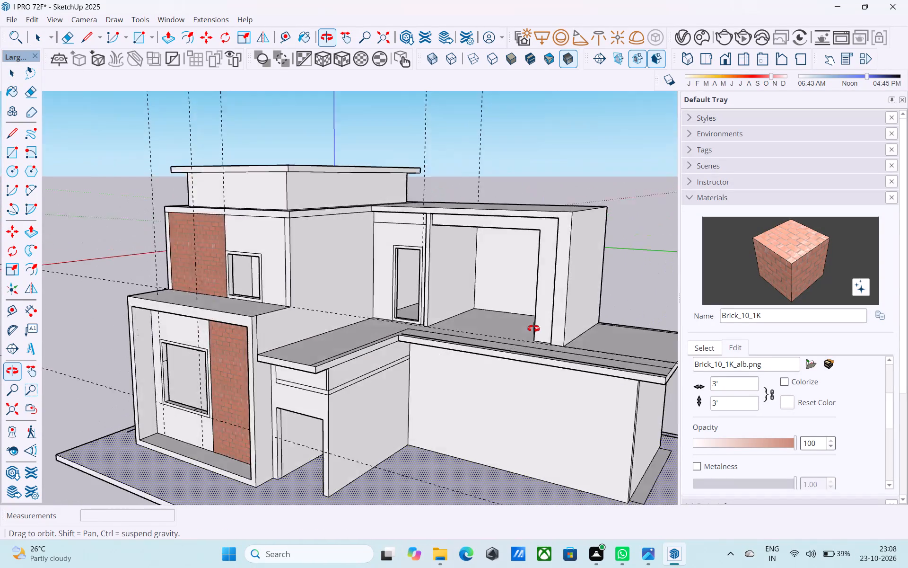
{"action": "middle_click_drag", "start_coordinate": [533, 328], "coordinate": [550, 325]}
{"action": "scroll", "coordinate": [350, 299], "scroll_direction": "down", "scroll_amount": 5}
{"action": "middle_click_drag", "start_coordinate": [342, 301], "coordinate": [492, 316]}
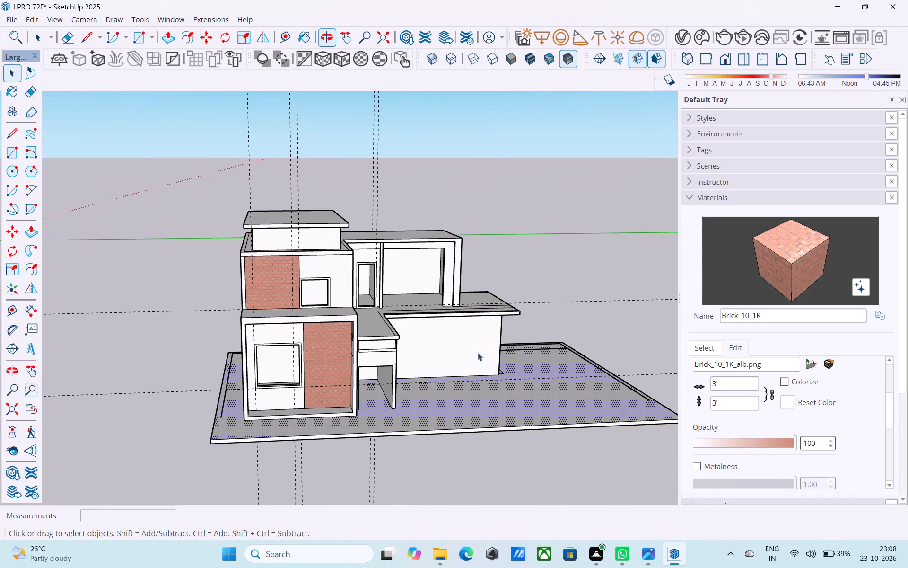
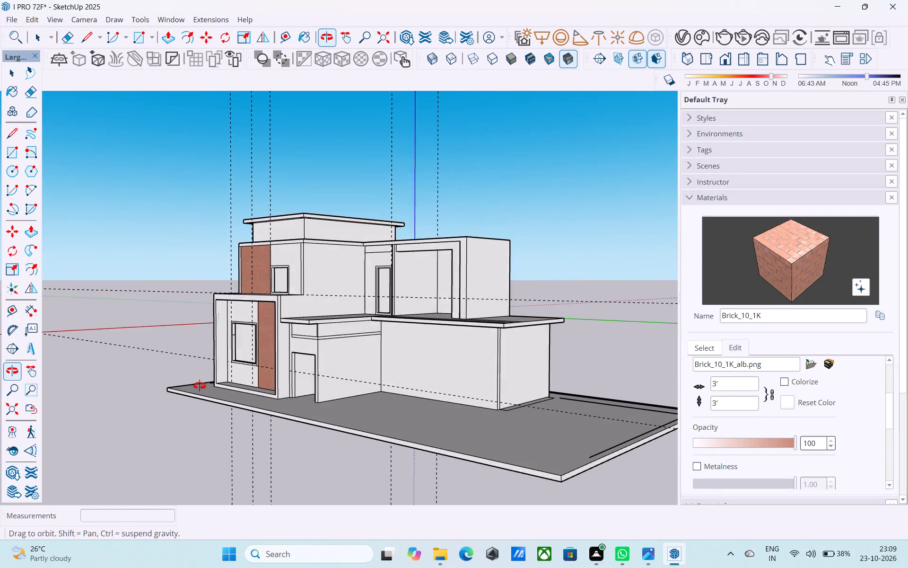
Examine the first-floor terrace slab, its edge lines and the adjoining upper-floor walls and door opening from close up.
{"action": "middle_click_drag", "start_coordinate": [473, 331], "coordinate": [351, 405]}
{"action": "scroll", "coordinate": [393, 330], "scroll_direction": "up", "scroll_amount": 11}
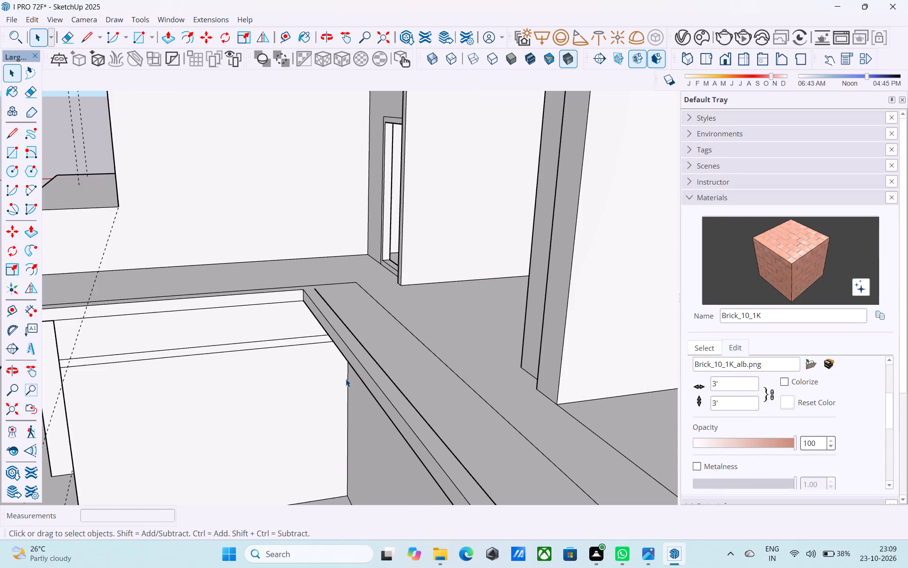
{"action": "scroll", "coordinate": [350, 377], "scroll_direction": "up", "scroll_amount": 1}
{"action": "middle_click_drag", "start_coordinate": [349, 377], "coordinate": [315, 384]}
{"action": "scroll", "coordinate": [314, 372], "scroll_direction": "down", "scroll_amount": 5}
{"action": "middle_click_drag", "start_coordinate": [314, 372], "coordinate": [314, 372]}
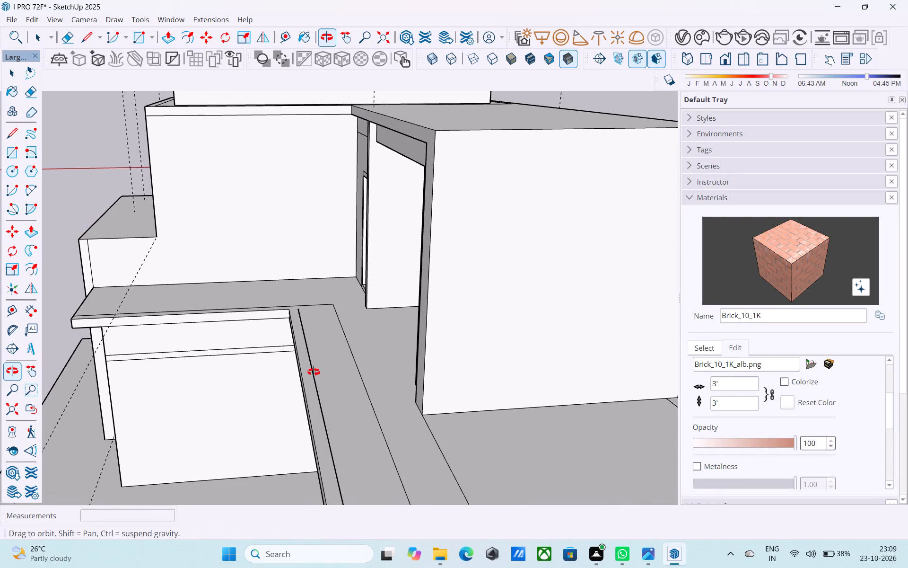
{"action": "middle_click_drag", "start_coordinate": [314, 372], "coordinate": [309, 370]}
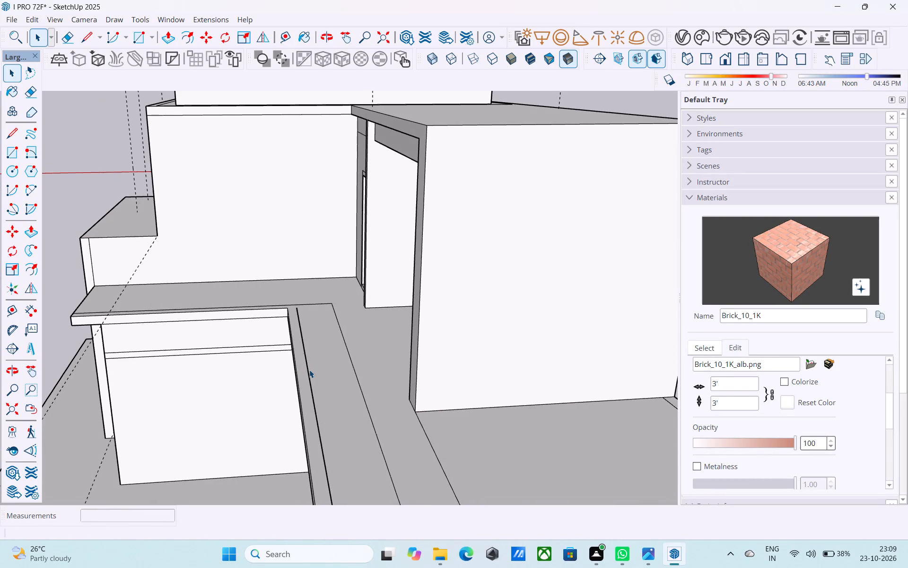
{"action": "middle_click_drag", "start_coordinate": [309, 370], "coordinate": [379, 330]}
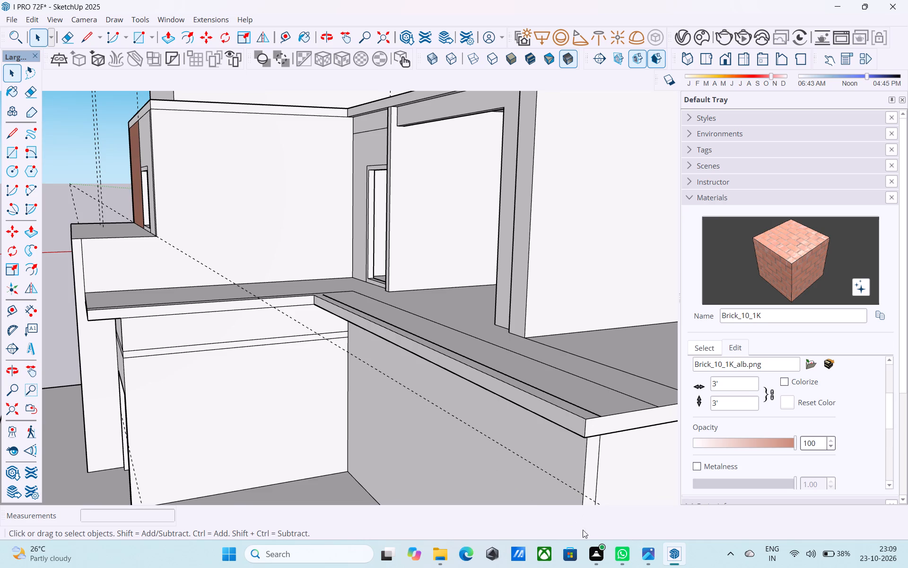
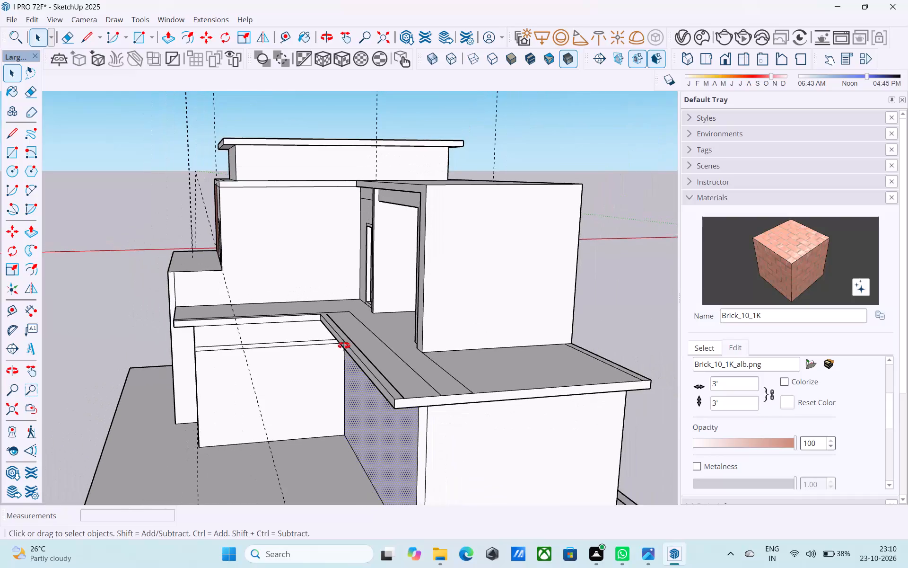
Draw a short edge across the open end of the narrow border strip along the first-floor terrace slab.
{"action": "scroll", "coordinate": [332, 349], "scroll_direction": "up", "scroll_amount": 5}
{"action": "scroll", "coordinate": [336, 329], "scroll_direction": "down", "scroll_amount": 1}
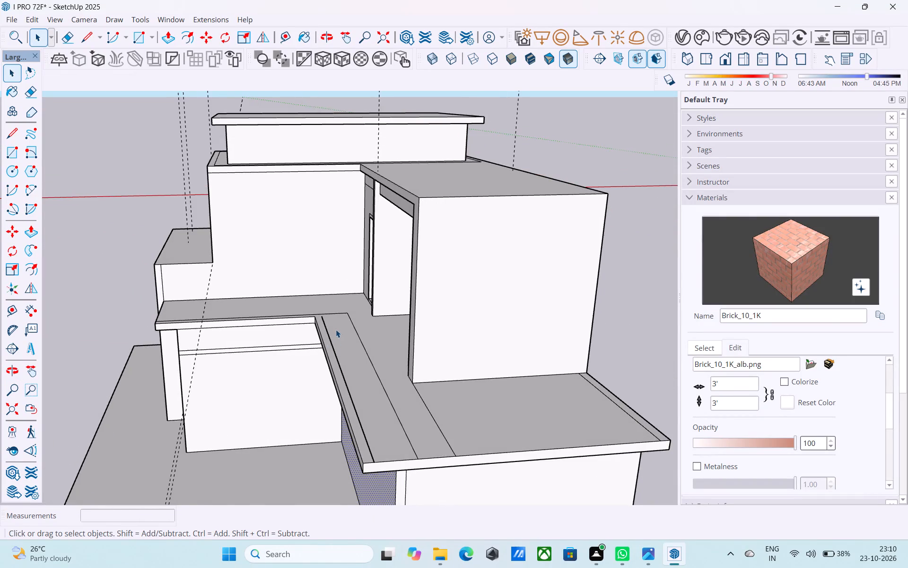
{"action": "scroll", "coordinate": [334, 329], "scroll_direction": "up", "scroll_amount": 5}
{"action": "scroll", "coordinate": [319, 293], "scroll_direction": "down", "scroll_amount": 6}
{"action": "middle_click_drag", "start_coordinate": [314, 284], "coordinate": [309, 331]}
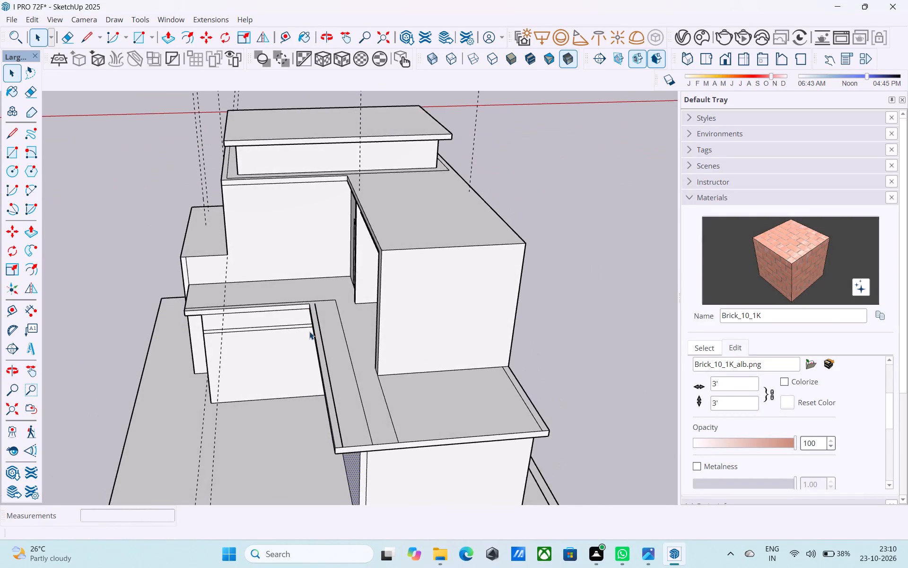
{"action": "scroll", "coordinate": [314, 318], "scroll_direction": "up", "scroll_amount": 17}
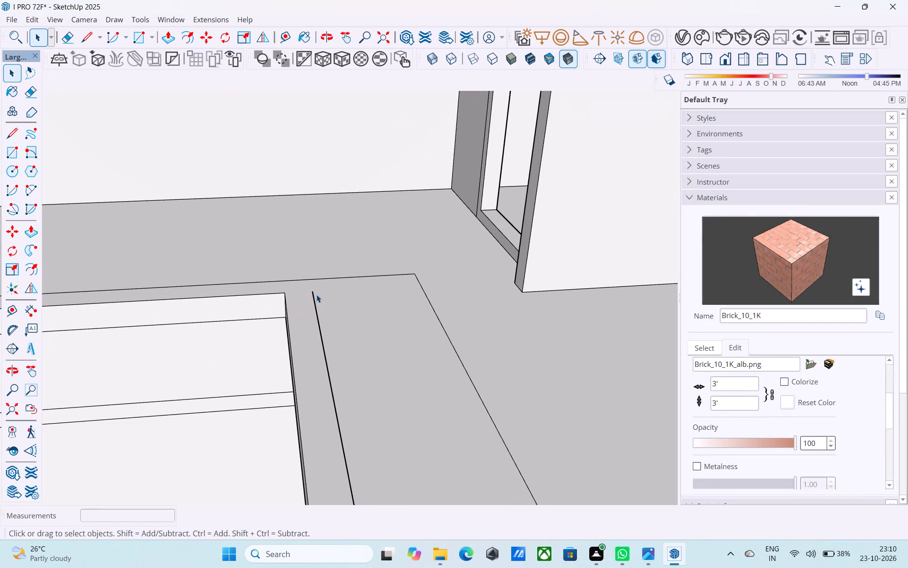
{"action": "key", "text": "l"}
{"action": "left_click", "coordinate": [312, 290]}
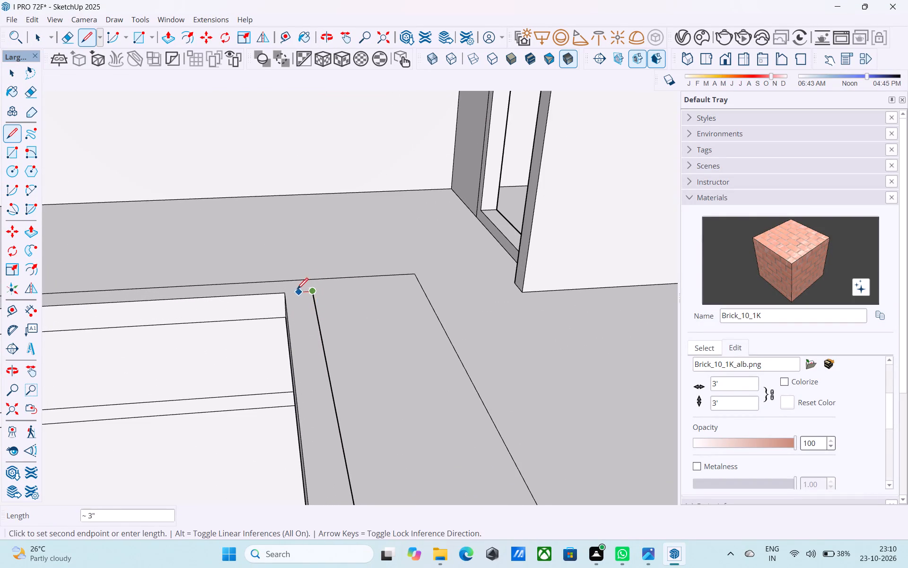
{"action": "left_click", "coordinate": [286, 293]}
{"action": "key", "text": "space"}
Push/Pull the narrow strip along the terrace's long outer edge up 2' as a parapet.
{"action": "scroll", "coordinate": [298, 249], "scroll_direction": "down", "scroll_amount": 11}
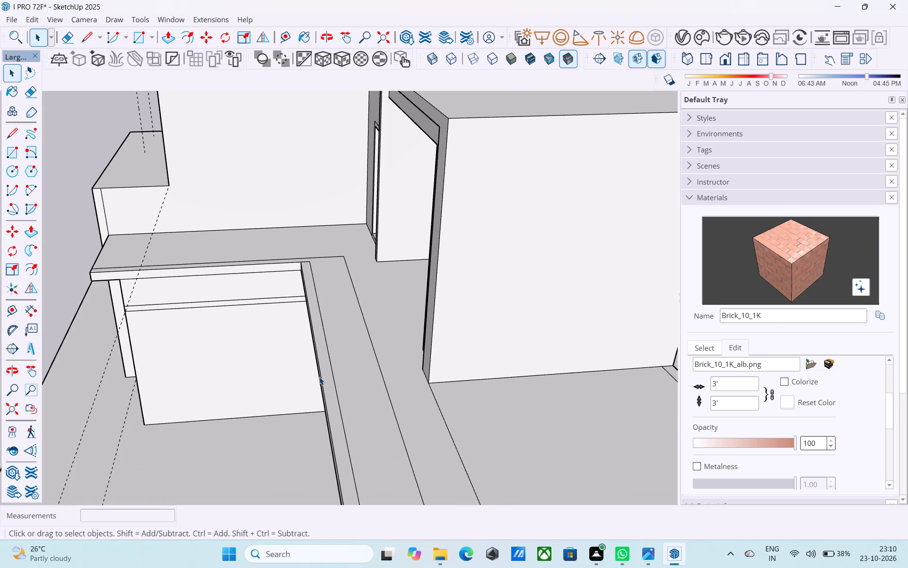
{"action": "scroll", "coordinate": [333, 278], "scroll_direction": "down", "scroll_amount": 6}
{"action": "scroll", "coordinate": [333, 355], "scroll_direction": "up", "scroll_amount": 9}
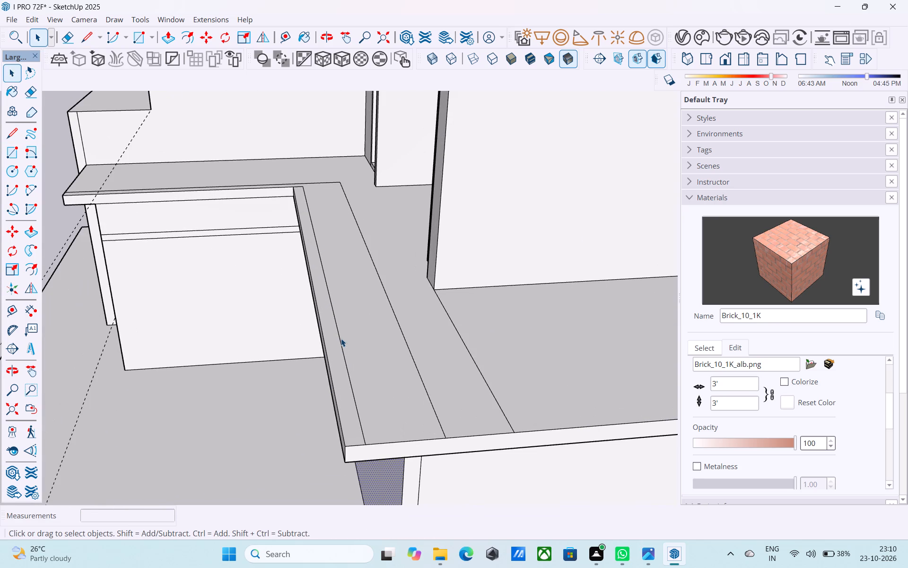
{"action": "scroll", "coordinate": [341, 338], "scroll_direction": "down", "scroll_amount": 6}
{"action": "scroll", "coordinate": [351, 386], "scroll_direction": "up", "scroll_amount": 7}
{"action": "left_click", "coordinate": [347, 383]}
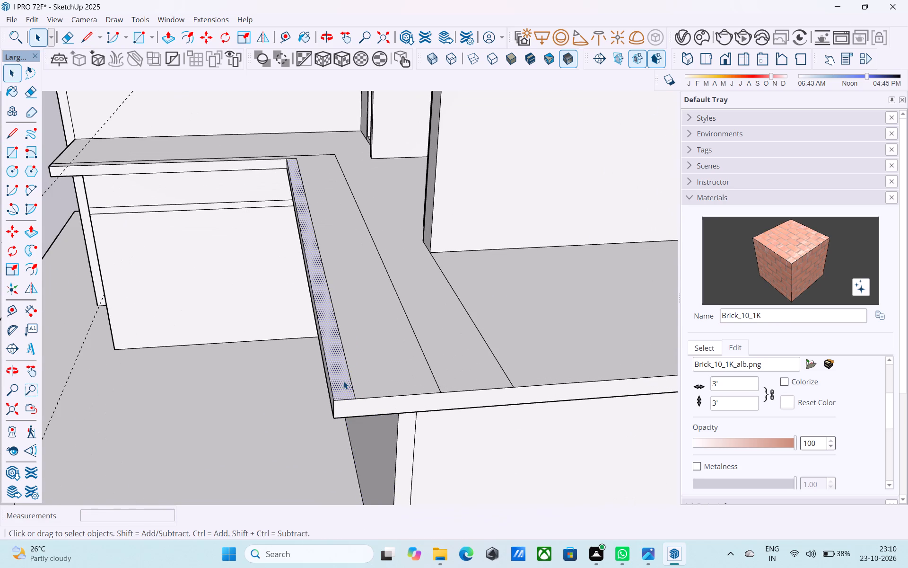
{"action": "key", "text": "p"}
{"action": "left_click", "coordinate": [343, 381]}
{"action": "type", "text": "2'"}
{"action": "key", "text": "Return"}
{"action": "middle_click_drag", "start_coordinate": [342, 367], "coordinate": [562, 304]}
{"action": "scroll", "coordinate": [563, 307], "scroll_direction": "down", "scroll_amount": 9}
{"action": "middle_click_drag", "start_coordinate": [560, 329], "coordinate": [581, 331]}
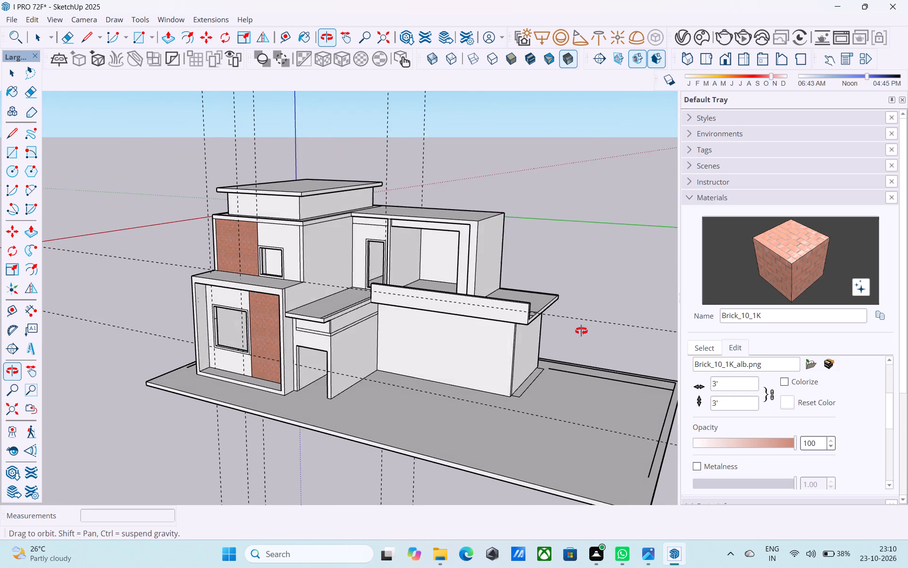
{"action": "middle_click_drag", "start_coordinate": [581, 331], "coordinate": [605, 334]}
{"action": "key", "text": "space"}
Draw a short line from the new parapet's end corner across the adjoining border strip above the entrance side wall.
{"action": "middle_click_drag", "start_coordinate": [361, 317], "coordinate": [504, 384]}
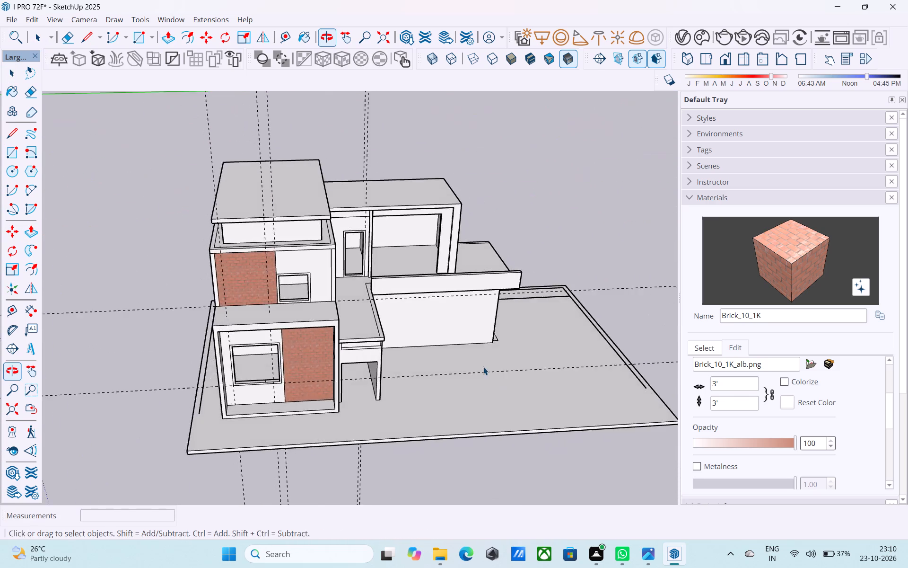
{"action": "scroll", "coordinate": [396, 312], "scroll_direction": "up", "scroll_amount": 11}
{"action": "middle_click_drag", "start_coordinate": [363, 294], "coordinate": [368, 418]}
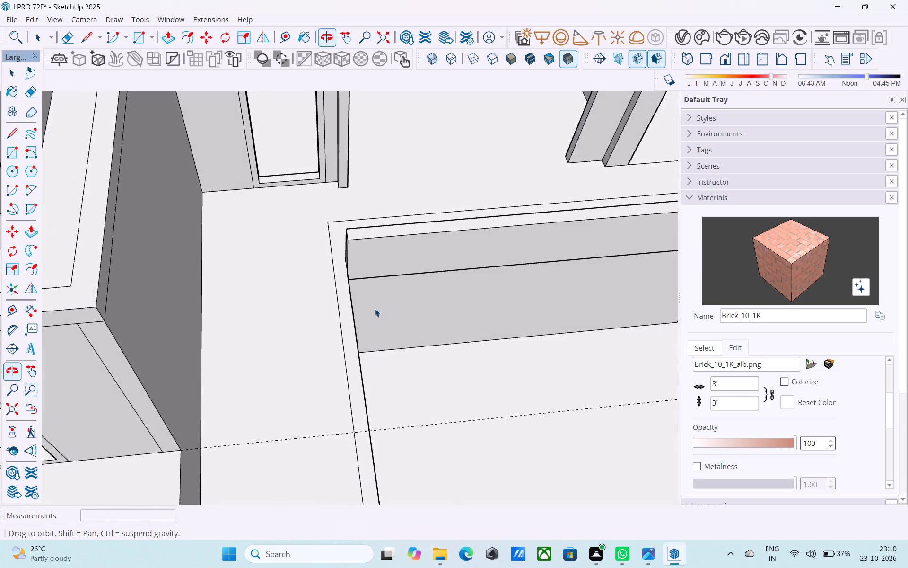
{"action": "scroll", "coordinate": [339, 249], "scroll_direction": "up", "scroll_amount": 4}
{"action": "key", "text": "l"}
{"action": "middle_click_drag", "start_coordinate": [339, 249], "coordinate": [375, 240]}
{"action": "scroll", "coordinate": [363, 266], "scroll_direction": "up", "scroll_amount": 5}
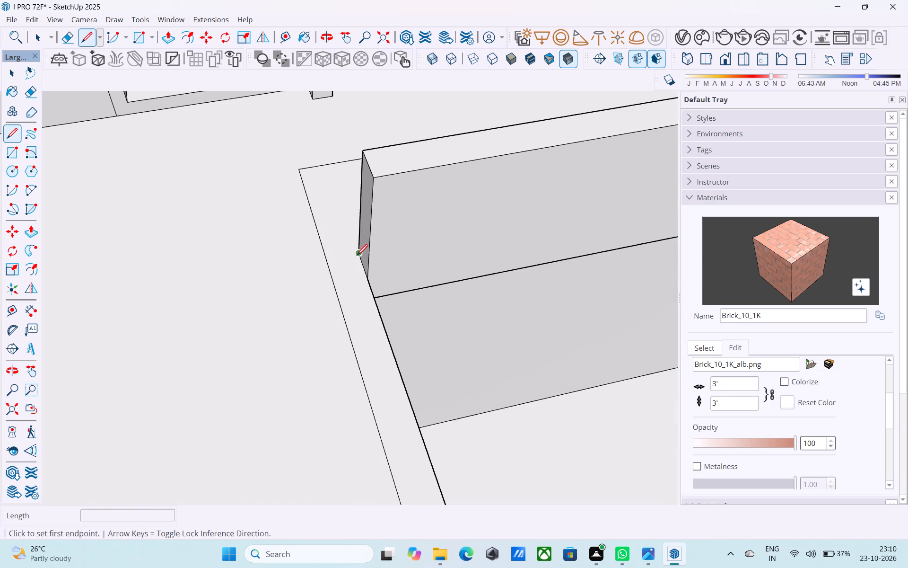
{"action": "left_click", "coordinate": [357, 253]}
{"action": "left_click", "coordinate": [329, 258]}
{"action": "key", "text": "space"}
Push/Pull the adjoining border strip up to the top level of the existing parapet.
{"action": "left_click", "coordinate": [332, 264]}
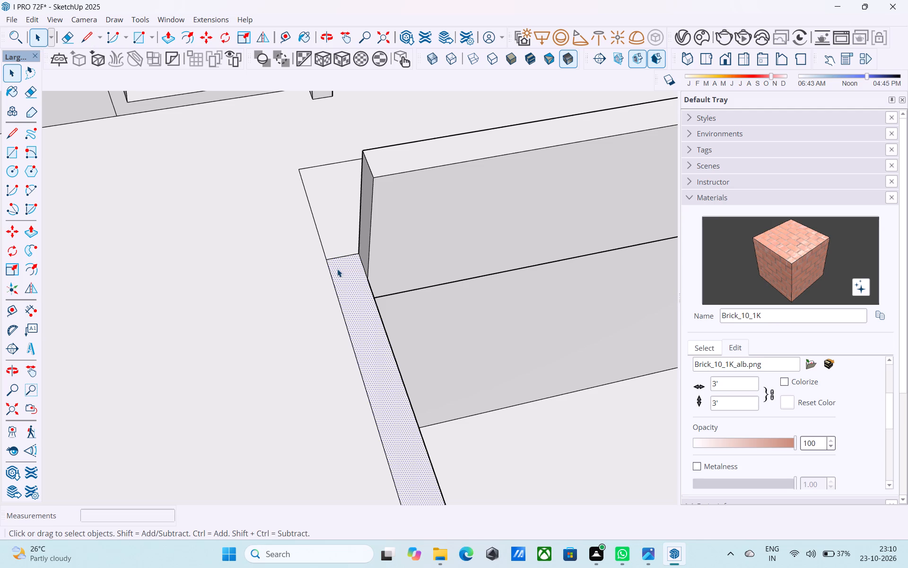
{"action": "key", "text": "p"}
{"action": "left_click", "coordinate": [337, 269]}
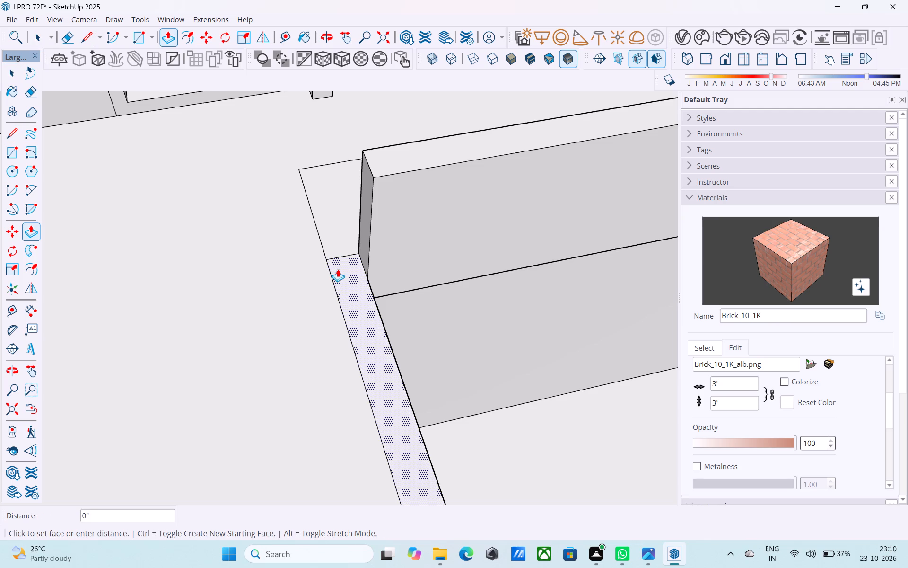
{"action": "left_click", "coordinate": [340, 268]}
{"action": "left_click", "coordinate": [356, 269]}
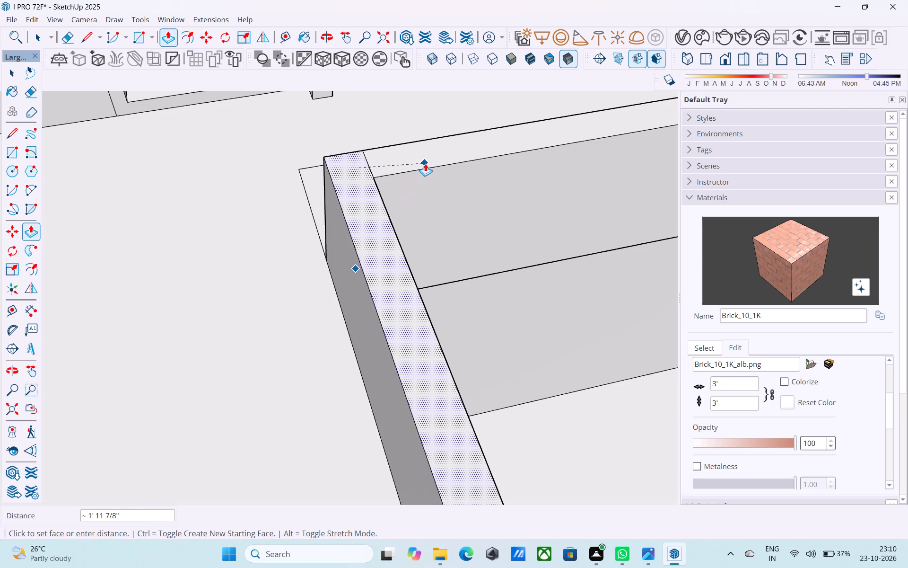
{"action": "left_click", "coordinate": [425, 163]}
Erase the dividing line on the top face where the two parapets meet at the corner.
{"action": "key", "text": "e"}
{"action": "left_click_drag", "start_coordinate": [380, 159], "coordinate": [366, 162]}
{"action": "key", "text": "space"}
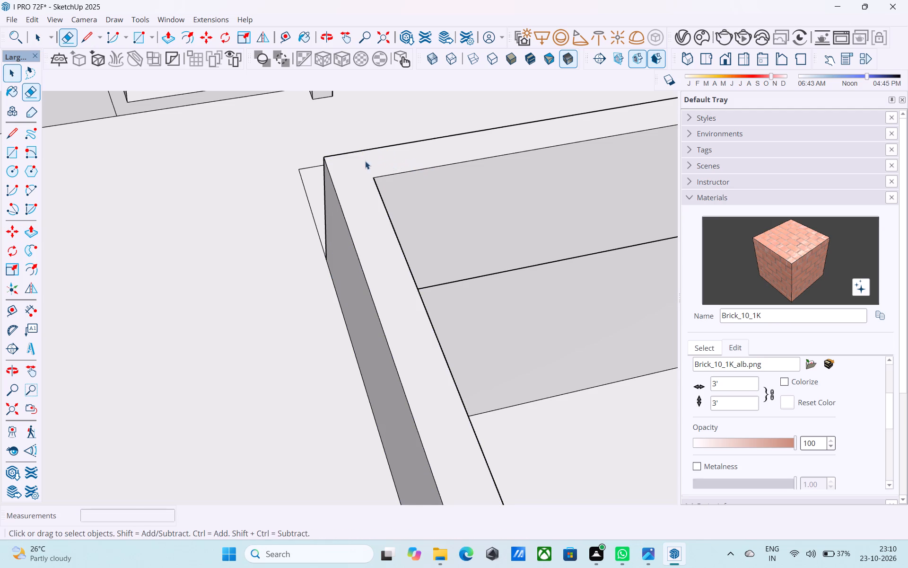
Copy the vertical inner edge at the entrance-side parapet's front end 6" back along its inner face.
{"action": "scroll", "coordinate": [367, 162], "scroll_direction": "down", "scroll_amount": 11}
{"action": "middle_click_drag", "start_coordinate": [397, 249], "coordinate": [313, 166]}
{"action": "scroll", "coordinate": [322, 160], "scroll_direction": "down", "scroll_amount": 5}
{"action": "middle_click_drag", "start_coordinate": [362, 222], "coordinate": [365, 150]}
{"action": "key", "text": "space"}
{"action": "middle_click_drag", "start_coordinate": [351, 213], "coordinate": [388, 195]}
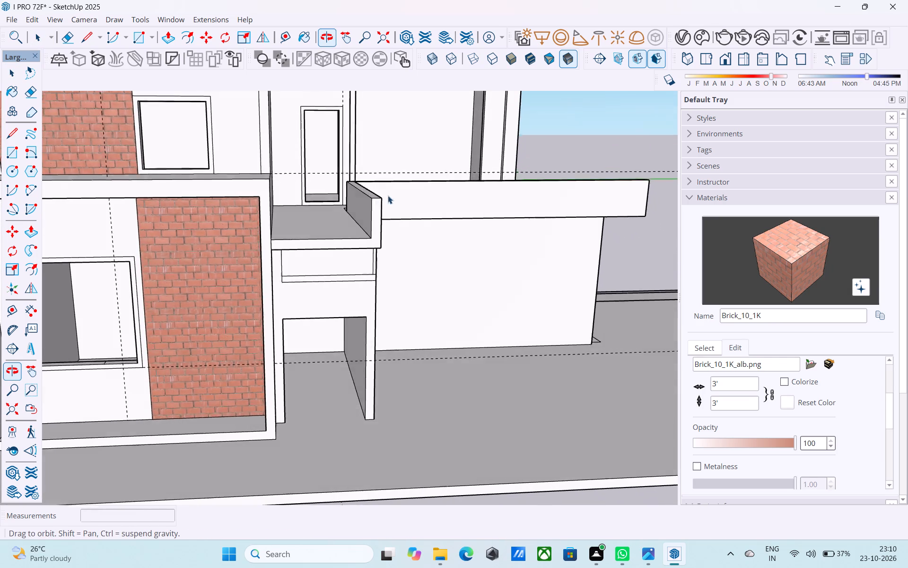
{"action": "middle_click_drag", "start_coordinate": [388, 195], "coordinate": [392, 192]}
{"action": "scroll", "coordinate": [370, 208], "scroll_direction": "up", "scroll_amount": 4}
{"action": "middle_click_drag", "start_coordinate": [374, 221], "coordinate": [409, 233]}
{"action": "left_click", "coordinate": [400, 232]}
{"action": "scroll", "coordinate": [402, 227], "scroll_direction": "up", "scroll_amount": 4}
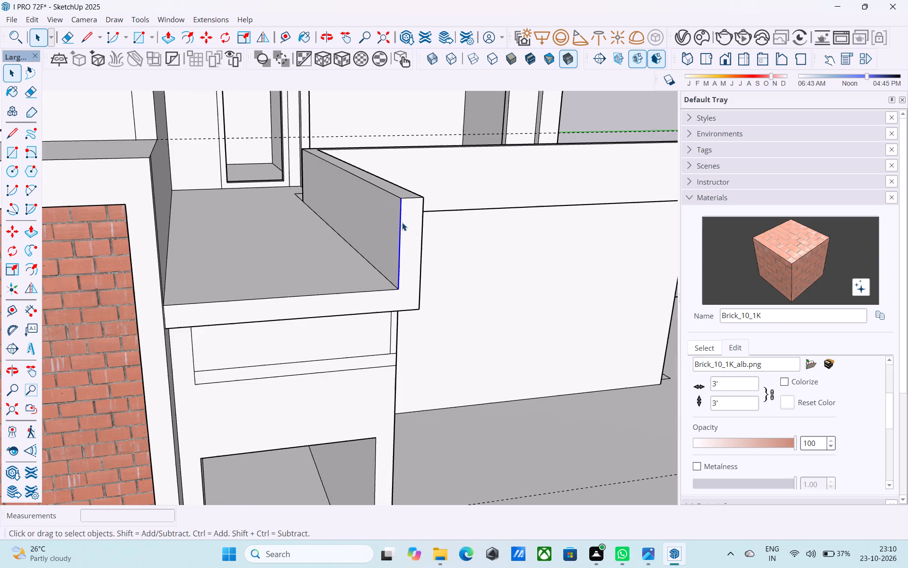
{"action": "key", "text": "m"}
{"action": "scroll", "coordinate": [399, 203], "scroll_direction": "up", "scroll_amount": 3}
{"action": "left_click", "coordinate": [399, 201]}
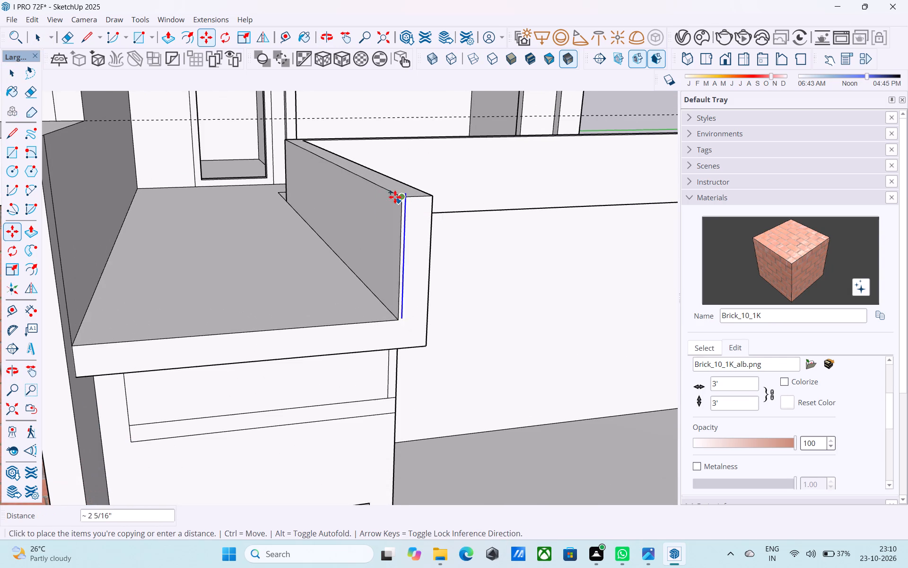
{"action": "scroll", "coordinate": [387, 187], "scroll_direction": "up", "scroll_amount": 1}
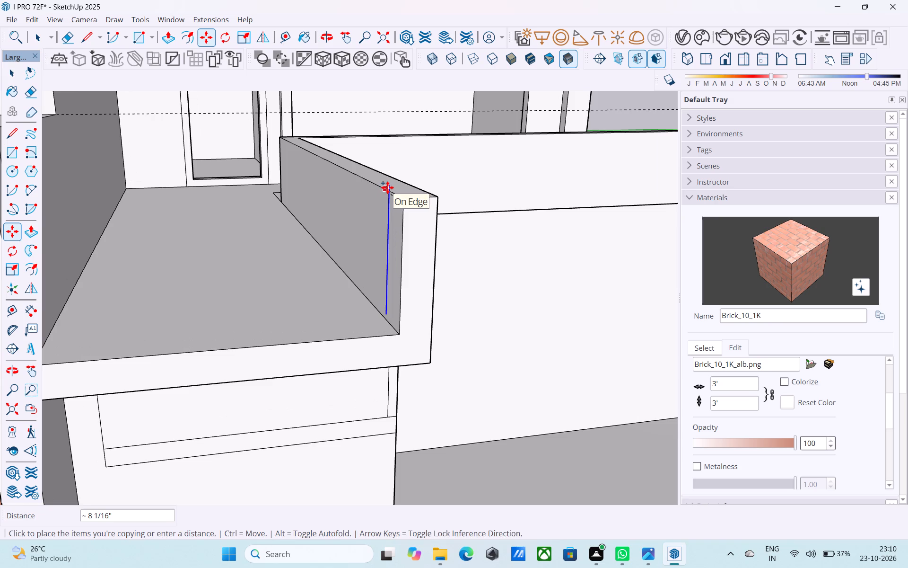
{"action": "key", "text": "space"}
{"action": "key", "text": "m"}
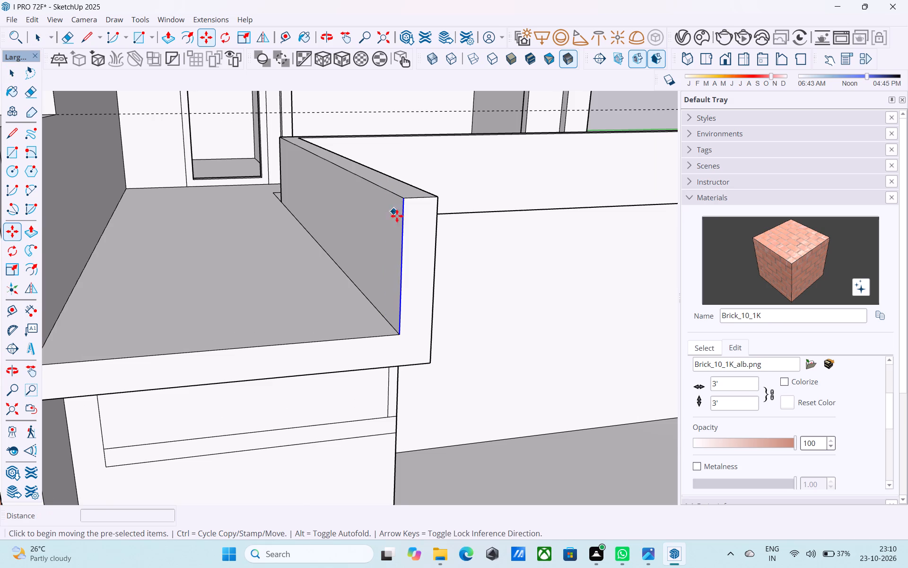
{"action": "scroll", "coordinate": [407, 222], "scroll_direction": "up", "scroll_amount": 4}
{"action": "left_click", "coordinate": [404, 186]}
{"action": "left_click", "coordinate": [387, 177]}
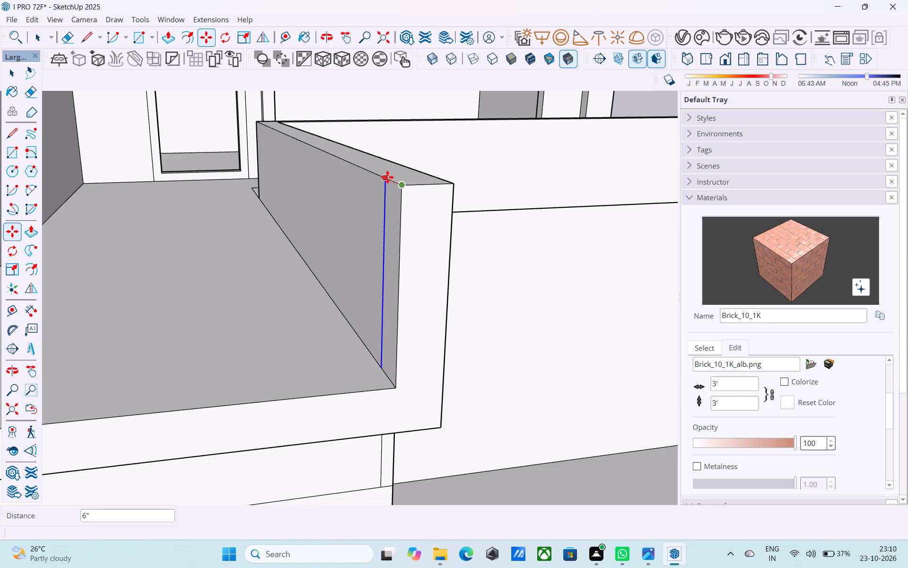
{"action": "key", "text": "space"}
Push/Pull the 6" strip on the parapet's inner face 5' across to the house wall, forming the front parapet.
{"action": "left_click", "coordinate": [395, 192]}
{"action": "key", "text": "p"}
{"action": "left_click", "coordinate": [394, 197]}
{"action": "scroll", "coordinate": [344, 197], "scroll_direction": "down", "scroll_amount": 4}
{"action": "middle_click_drag", "start_coordinate": [302, 198], "coordinate": [158, 186]}
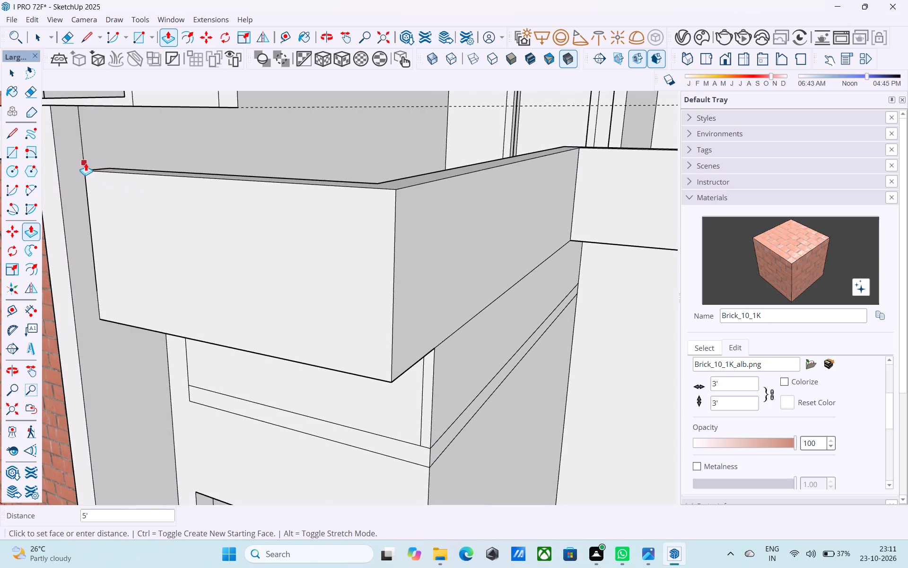
{"action": "left_click", "coordinate": [84, 161]}
{"action": "scroll", "coordinate": [112, 163], "scroll_direction": "down", "scroll_amount": 10}
{"action": "middle_click_drag", "start_coordinate": [195, 188], "coordinate": [244, 188]}
{"action": "key", "text": "space"}
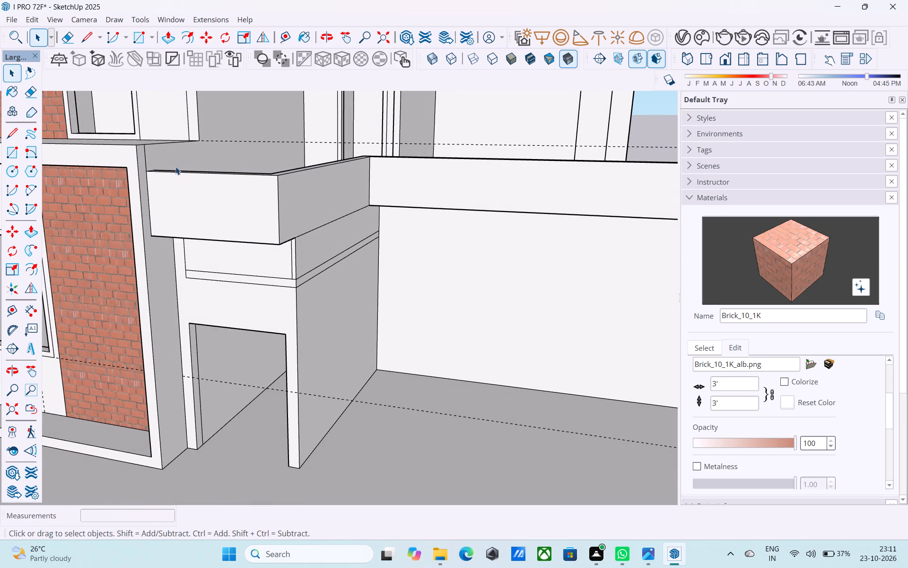
Erase the leftover edge where the front parapet meets the projecting house wall.
{"action": "key", "text": "e"}
{"action": "scroll", "coordinate": [153, 154], "scroll_direction": "up", "scroll_amount": 3}
{"action": "left_click_drag", "start_coordinate": [146, 154], "coordinate": [141, 155]}
{"action": "key", "text": "space"}
Erase the leftover horizontal and vertical lines on the front wall above the entrance opening.
{"action": "scroll", "coordinate": [144, 154], "scroll_direction": "down", "scroll_amount": 2}
{"action": "scroll", "coordinate": [145, 155], "scroll_direction": "up", "scroll_amount": 1}
{"action": "scroll", "coordinate": [145, 155], "scroll_direction": "down", "scroll_amount": 7}
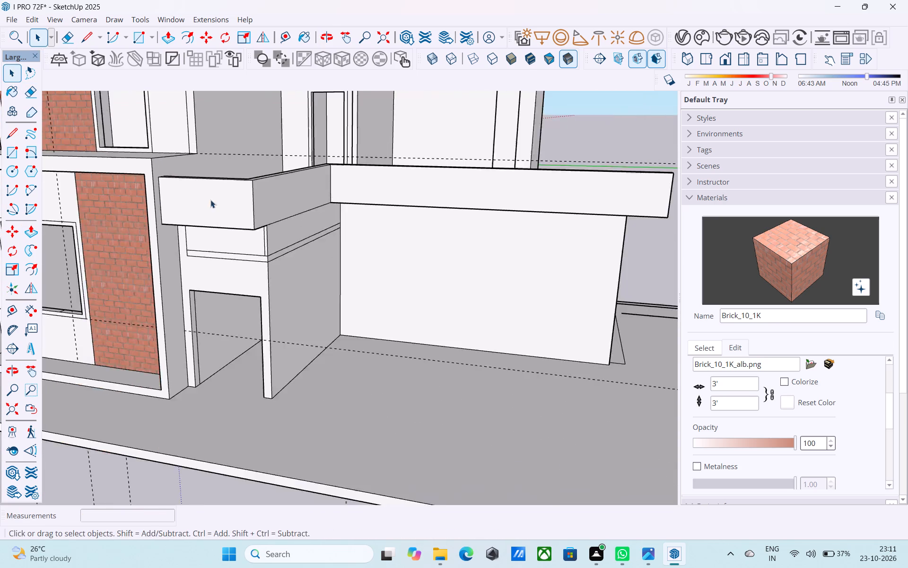
{"action": "scroll", "coordinate": [210, 200], "scroll_direction": "down", "scroll_amount": 1}
{"action": "middle_click_drag", "start_coordinate": [213, 205], "coordinate": [270, 170]}
{"action": "scroll", "coordinate": [238, 223], "scroll_direction": "up", "scroll_amount": 6}
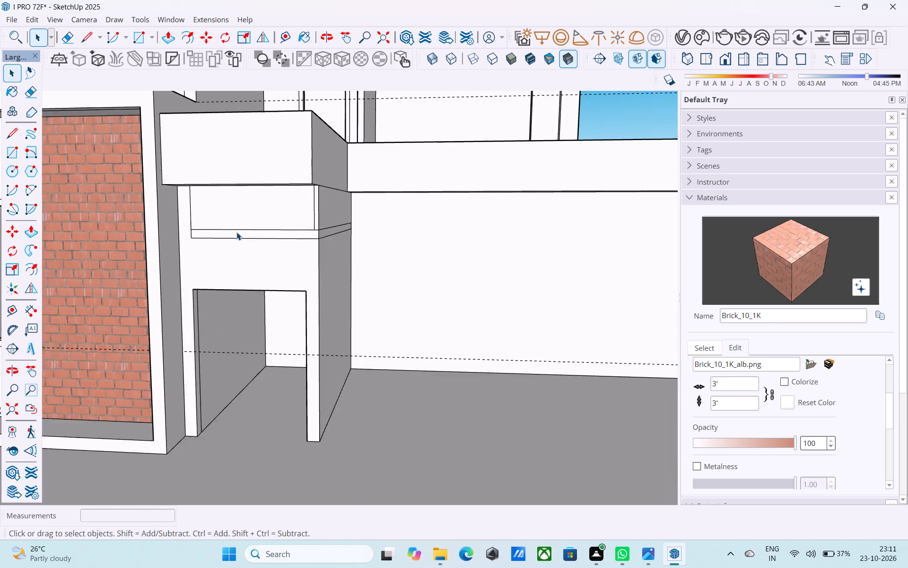
{"action": "scroll", "coordinate": [232, 237], "scroll_direction": "up", "scroll_amount": 3}
{"action": "key", "text": "e"}
{"action": "left_click_drag", "start_coordinate": [232, 237], "coordinate": [229, 219]}
{"action": "left_click_drag", "start_coordinate": [209, 248], "coordinate": [215, 208]}
{"action": "left_click_drag", "start_coordinate": [178, 213], "coordinate": [163, 197]}
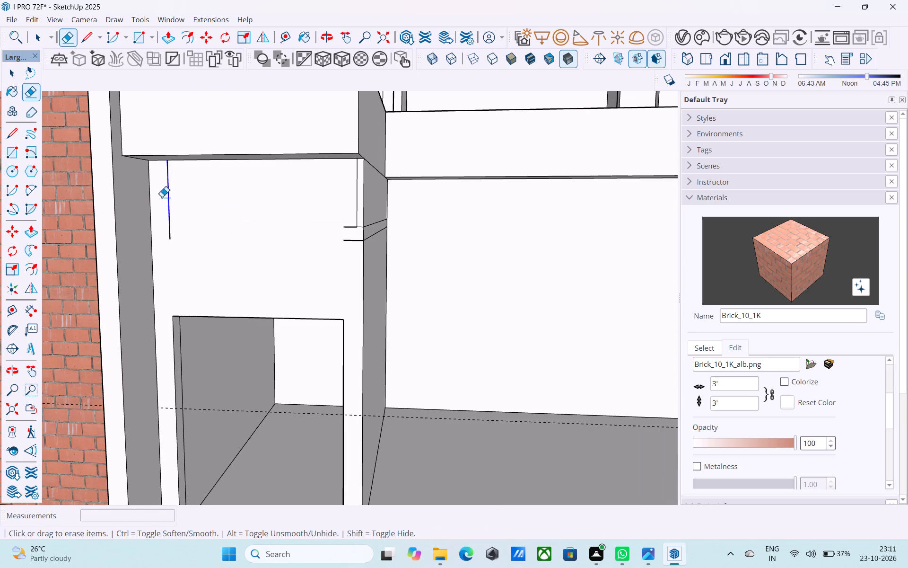
{"action": "left_click", "coordinate": [167, 230]}
{"action": "left_click_drag", "start_coordinate": [166, 229], "coordinate": [174, 233]}
{"action": "scroll", "coordinate": [369, 211], "scroll_direction": "up", "scroll_amount": 2}
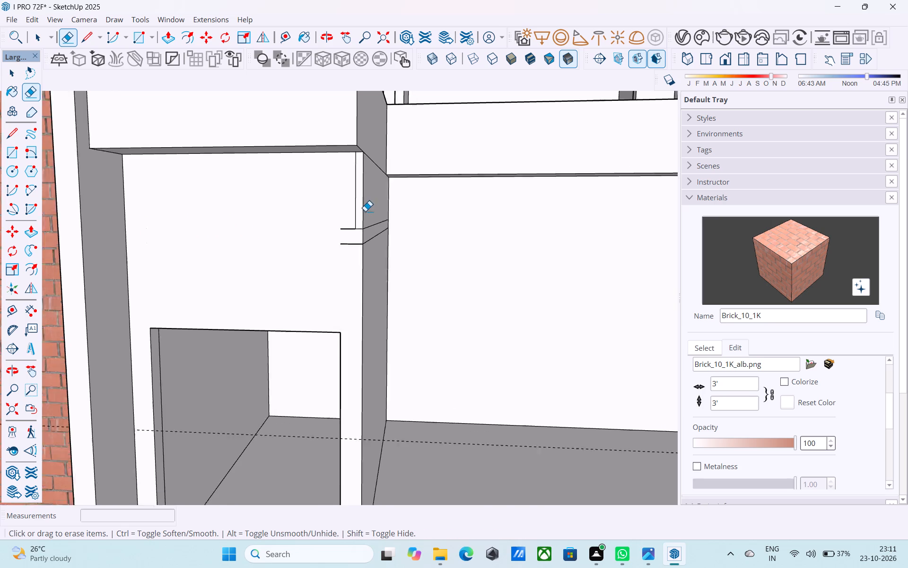
{"action": "scroll", "coordinate": [365, 211], "scroll_direction": "up", "scroll_amount": 5}
{"action": "left_click", "coordinate": [350, 214]}
{"action": "left_click_drag", "start_coordinate": [354, 230], "coordinate": [351, 254]}
{"action": "left_click_drag", "start_coordinate": [349, 262], "coordinate": [351, 288]}
{"action": "left_click_drag", "start_coordinate": [345, 261], "coordinate": [323, 213]}
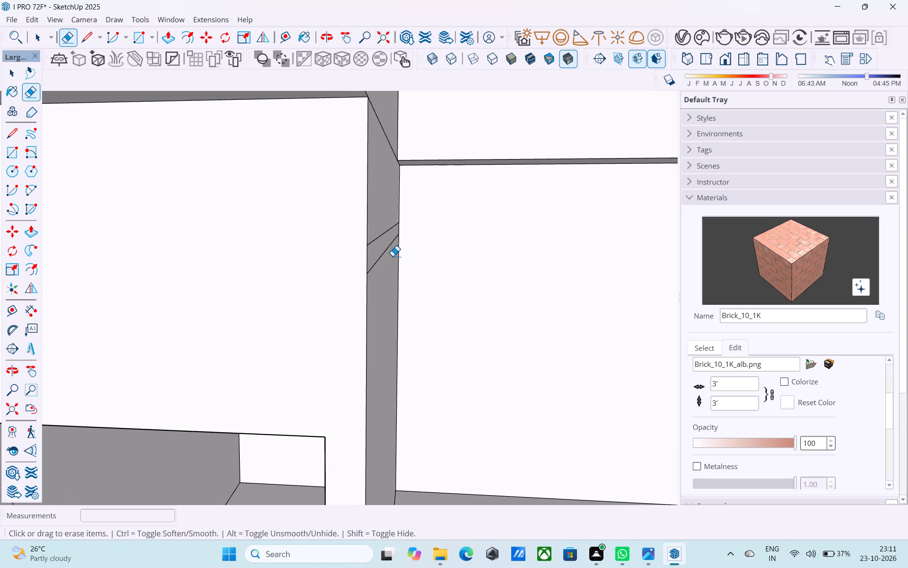
Erase the two slanting band lines and the remaining stub on the entrance block's side wall.
{"action": "middle_click_drag", "start_coordinate": [389, 254], "coordinate": [302, 257]}
{"action": "left_click_drag", "start_coordinate": [287, 270], "coordinate": [287, 212]}
{"action": "scroll", "coordinate": [319, 209], "scroll_direction": "down", "scroll_amount": 6}
{"action": "scroll", "coordinate": [264, 247], "scroll_direction": "up", "scroll_amount": 8}
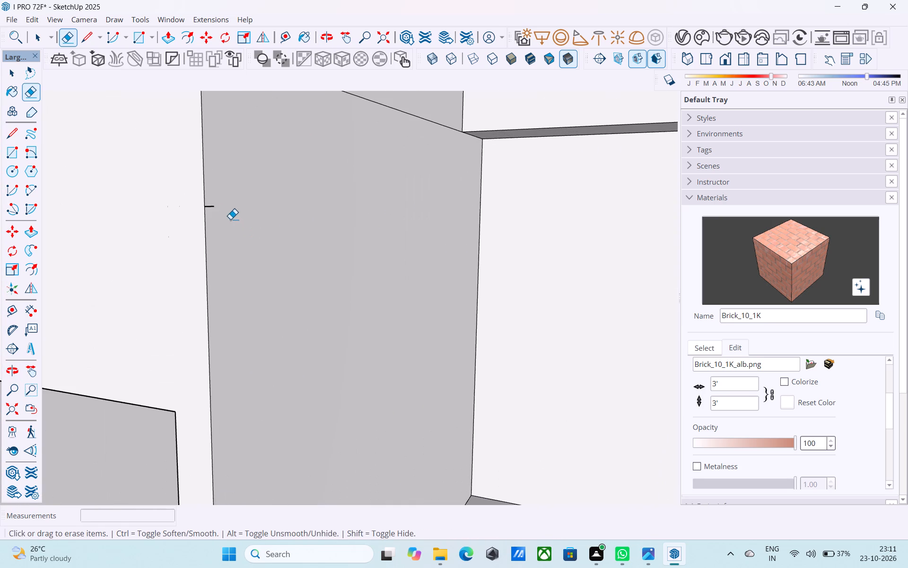
{"action": "left_click_drag", "start_coordinate": [213, 210], "coordinate": [210, 200]}
{"action": "key", "text": "space"}
Push/Pull the outer face of the entrance-side parapet and slab outward 1'.
{"action": "scroll", "coordinate": [256, 183], "scroll_direction": "down", "scroll_amount": 13}
{"action": "middle_click_drag", "start_coordinate": [333, 200], "coordinate": [357, 313]}
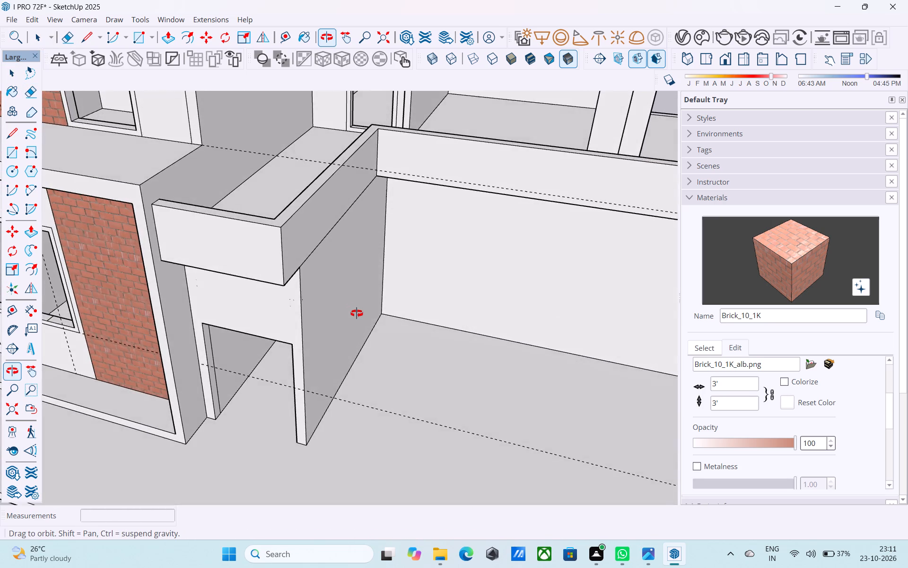
{"action": "middle_click_drag", "start_coordinate": [357, 313], "coordinate": [263, 167]}
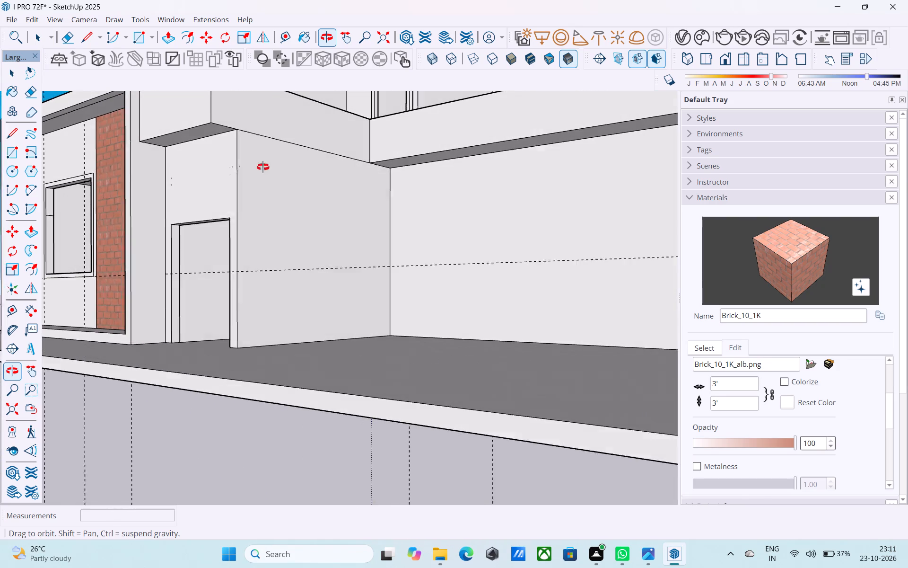
{"action": "middle_click_drag", "start_coordinate": [263, 167], "coordinate": [262, 168]}
{"action": "left_click", "coordinate": [329, 131]}
{"action": "key", "text": "p"}
{"action": "left_click", "coordinate": [330, 131]}
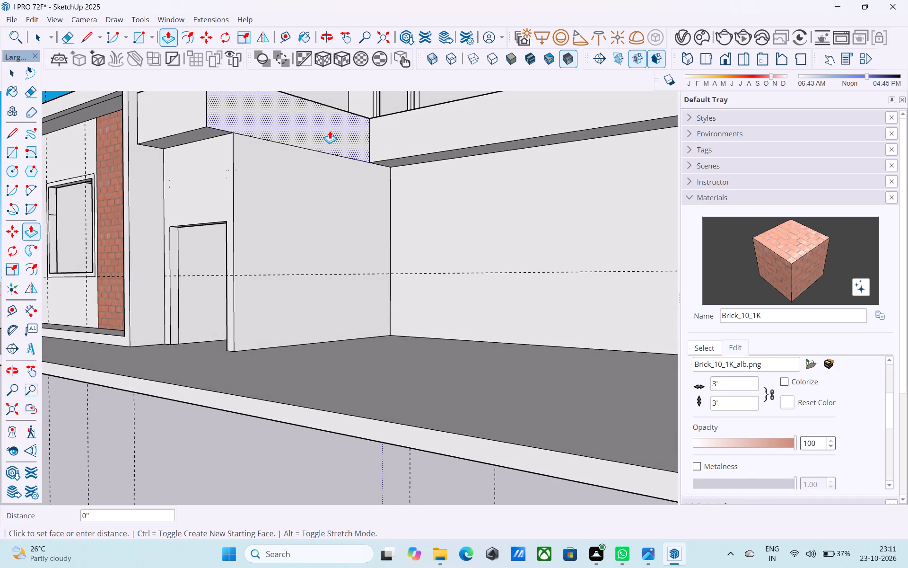
{"action": "type", "text": "1'"}
{"action": "key", "text": "Return"}
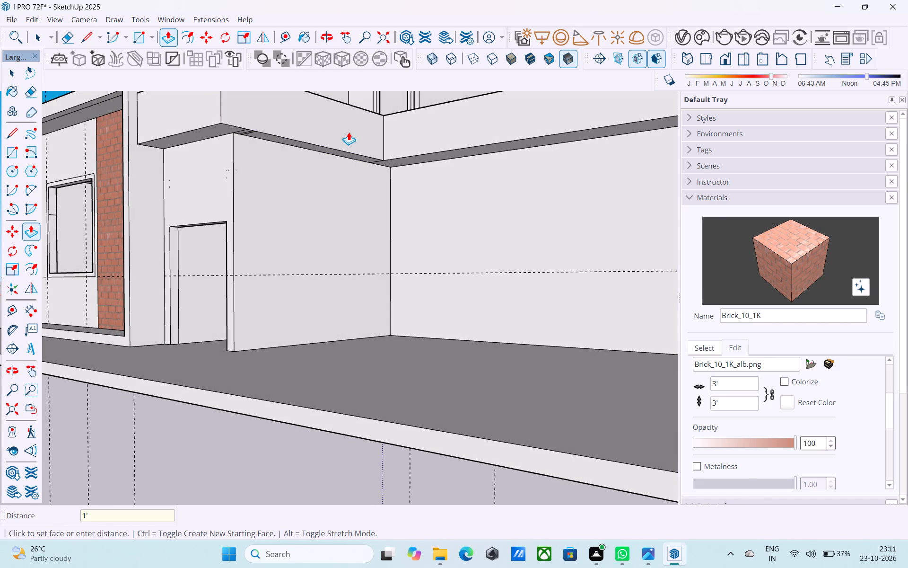
{"action": "key", "text": "space"}
Erase the leftover edges on the underside of the entrance parapet slab and at its corner with the long parapet.
{"action": "middle_click_drag", "start_coordinate": [346, 143], "coordinate": [474, 98]}
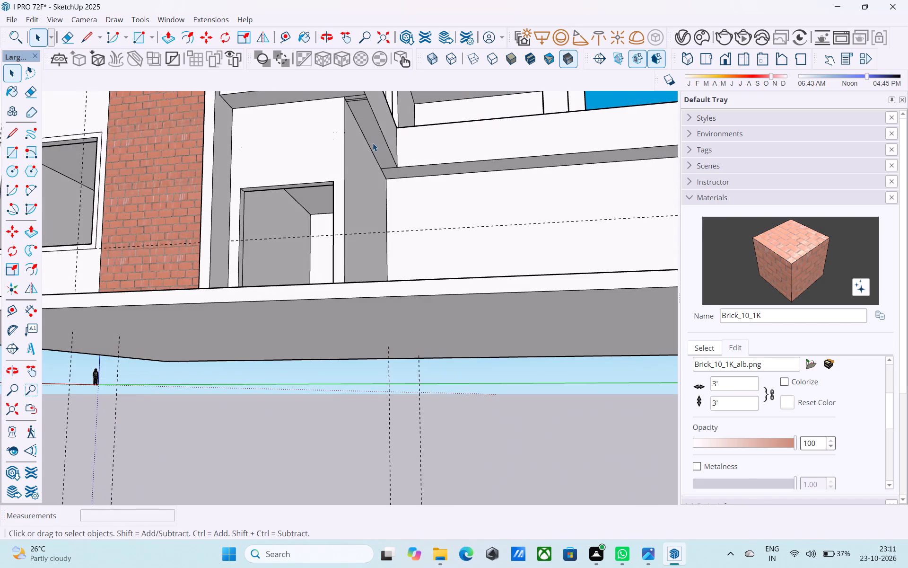
{"action": "scroll", "coordinate": [344, 169], "scroll_direction": "down", "scroll_amount": 4}
{"action": "key", "text": "e"}
{"action": "scroll", "coordinate": [364, 117], "scroll_direction": "up", "scroll_amount": 10}
{"action": "left_click_drag", "start_coordinate": [341, 125], "coordinate": [341, 131]}
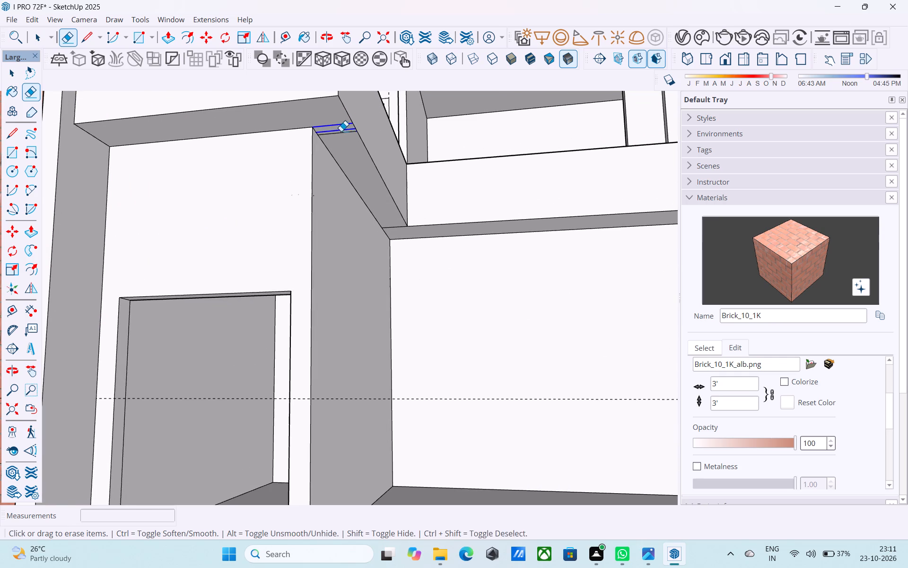
{"action": "left_click_drag", "start_coordinate": [341, 131], "coordinate": [346, 139]}
{"action": "middle_click_drag", "start_coordinate": [361, 139], "coordinate": [356, 147], "text": "shift"}
{"action": "scroll", "coordinate": [361, 250], "scroll_direction": "up", "scroll_amount": 5}
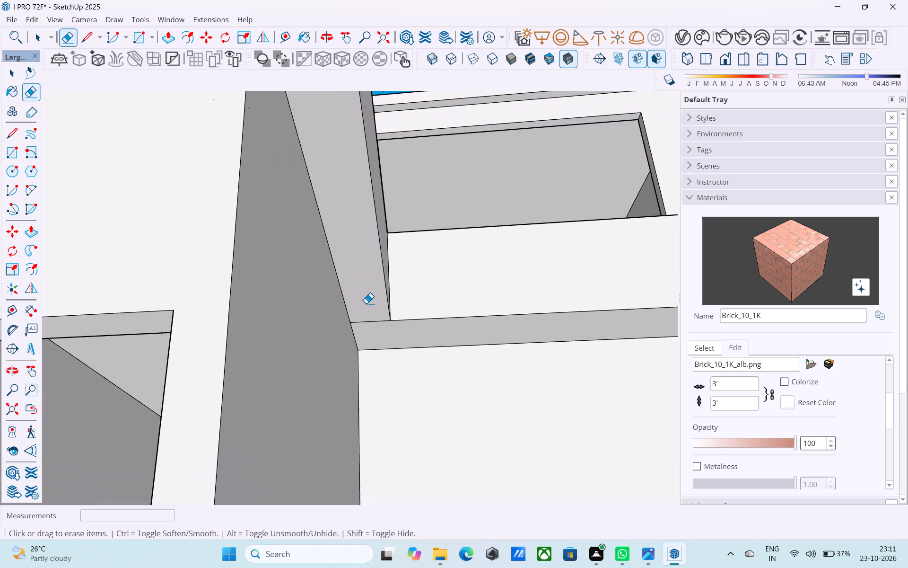
{"action": "left_click", "coordinate": [370, 319]}
{"action": "left_click_drag", "start_coordinate": [370, 320], "coordinate": [370, 326]}
{"action": "scroll", "coordinate": [366, 320], "scroll_direction": "down", "scroll_amount": 4}
{"action": "scroll", "coordinate": [362, 317], "scroll_direction": "up", "scroll_amount": 2}
{"action": "scroll", "coordinate": [361, 315], "scroll_direction": "down", "scroll_amount": 3}
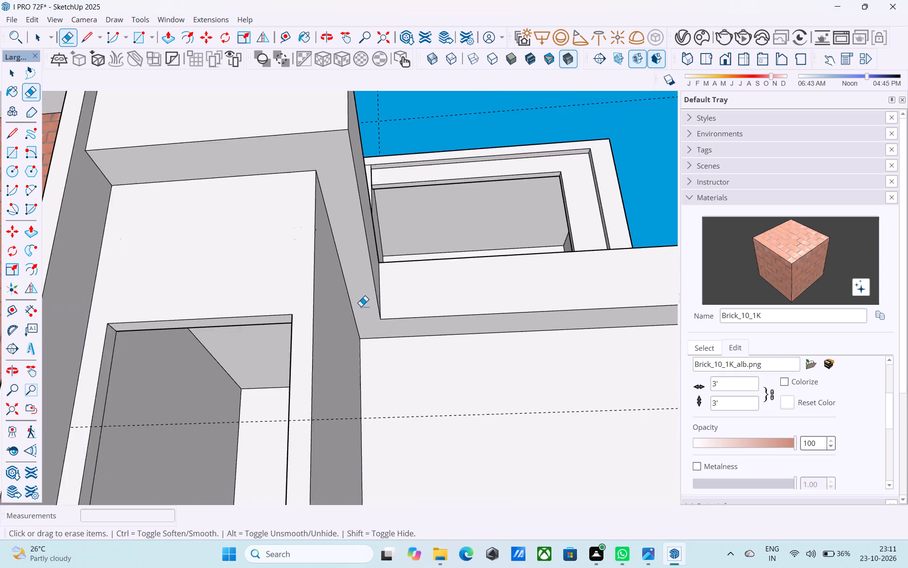
{"action": "scroll", "coordinate": [361, 306], "scroll_direction": "down", "scroll_amount": 4}
{"action": "key", "text": "space"}
Save the model.
{"action": "middle_click_drag", "start_coordinate": [369, 256], "coordinate": [347, 387]}
{"action": "key", "text": "ctrl+s"}
{"action": "scroll", "coordinate": [377, 323], "scroll_direction": "down", "scroll_amount": 4}
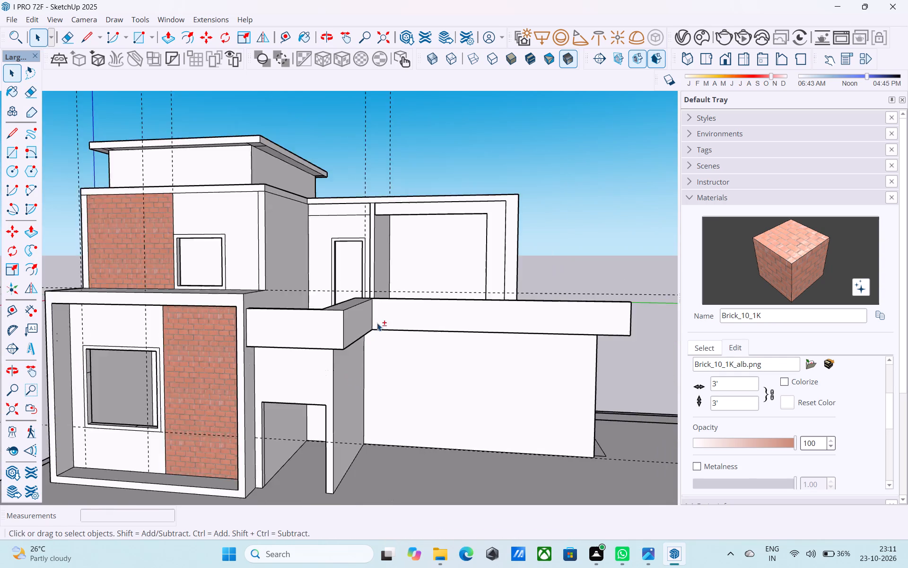
Draw a 6" vertical line across the upper-floor roof band, at the inner edge of the post beside the door.
{"action": "middle_click_drag", "start_coordinate": [377, 323], "coordinate": [417, 424], "text": "shift"}
{"action": "scroll", "coordinate": [412, 341], "scroll_direction": "up", "scroll_amount": 3}
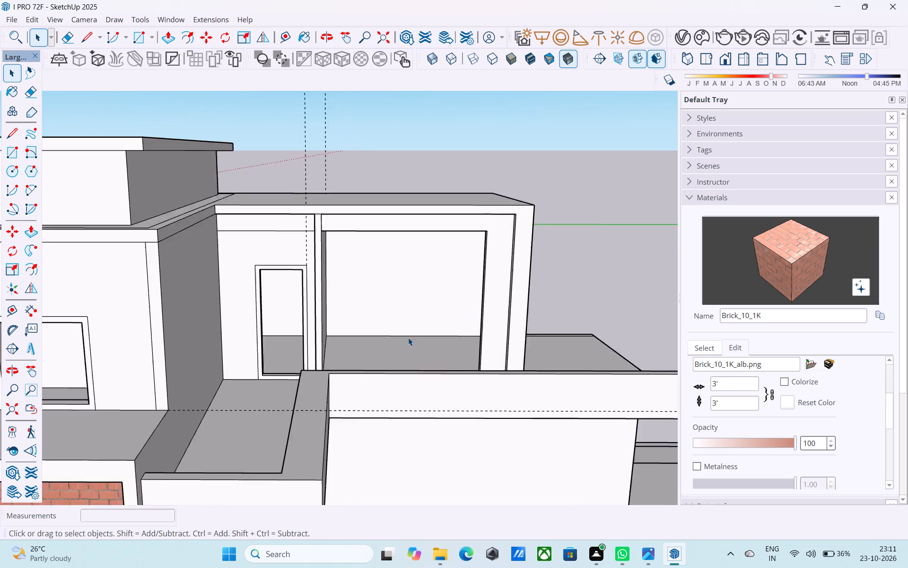
{"action": "scroll", "coordinate": [408, 337], "scroll_direction": "up", "scroll_amount": 2}
{"action": "middle_click_drag", "start_coordinate": [307, 289], "coordinate": [349, 332], "text": "shift"}
{"action": "scroll", "coordinate": [321, 301], "scroll_direction": "up", "scroll_amount": 5}
{"action": "middle_click_drag", "start_coordinate": [314, 295], "coordinate": [332, 284], "text": "shift"}
{"action": "middle_click_drag", "start_coordinate": [332, 284], "coordinate": [329, 288], "text": "shift"}
{"action": "middle_click_drag", "start_coordinate": [329, 288], "coordinate": [317, 306], "text": "shift"}
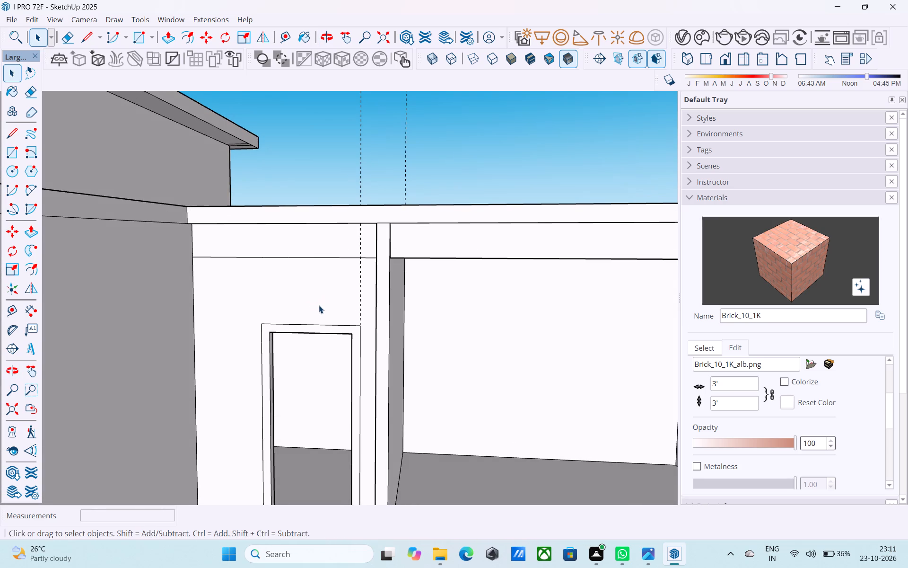
{"action": "scroll", "coordinate": [320, 305], "scroll_direction": "up", "scroll_amount": 1}
{"action": "scroll", "coordinate": [320, 300], "scroll_direction": "down", "scroll_amount": 6}
{"action": "middle_click_drag", "start_coordinate": [478, 263], "coordinate": [564, 236]}
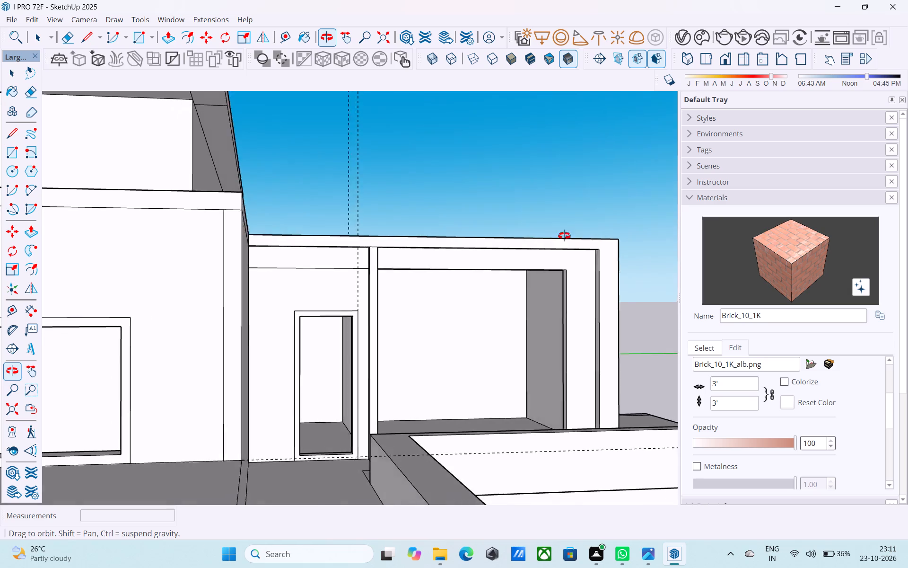
{"action": "middle_click_drag", "start_coordinate": [564, 236], "coordinate": [500, 239]}
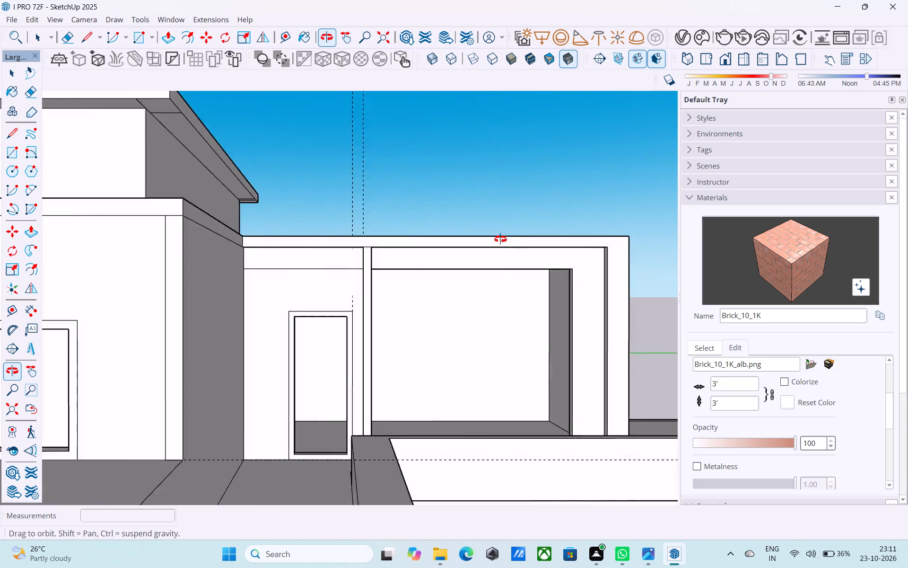
{"action": "middle_click_drag", "start_coordinate": [500, 239], "coordinate": [404, 242]}
{"action": "scroll", "coordinate": [348, 254], "scroll_direction": "up", "scroll_amount": 10}
{"action": "key", "text": "l"}
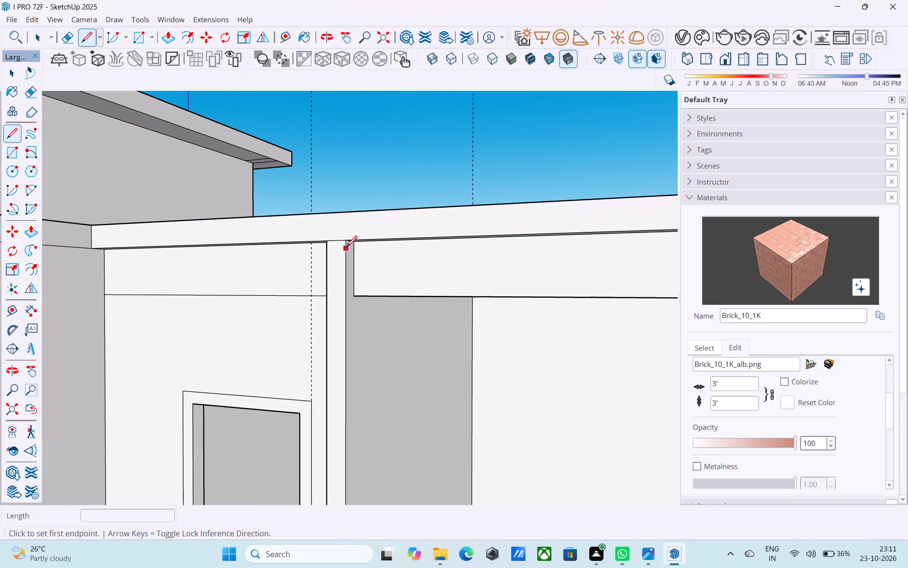
{"action": "scroll", "coordinate": [342, 237], "scroll_direction": "up", "scroll_amount": 3}
{"action": "left_click", "coordinate": [347, 243]}
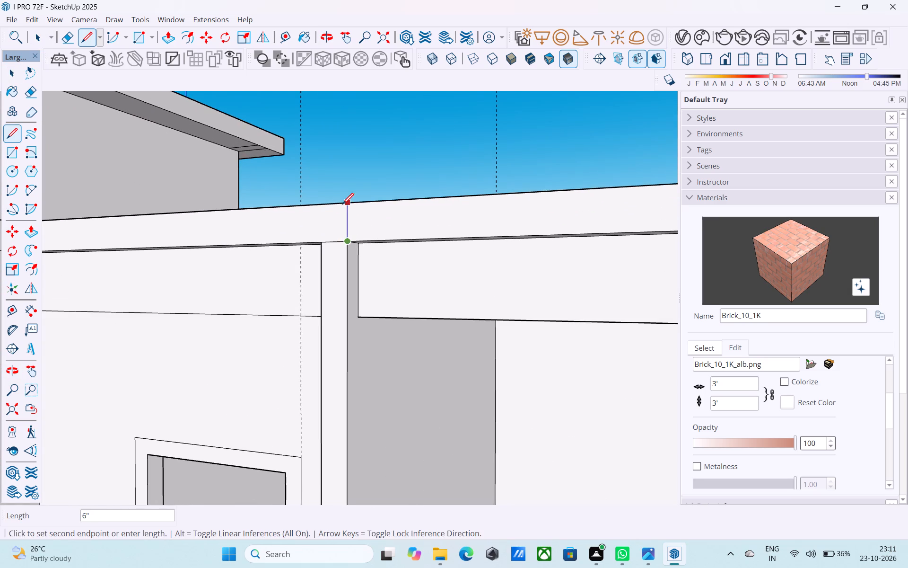
{"action": "left_click", "coordinate": [345, 206]}
{"action": "key", "text": "space"}
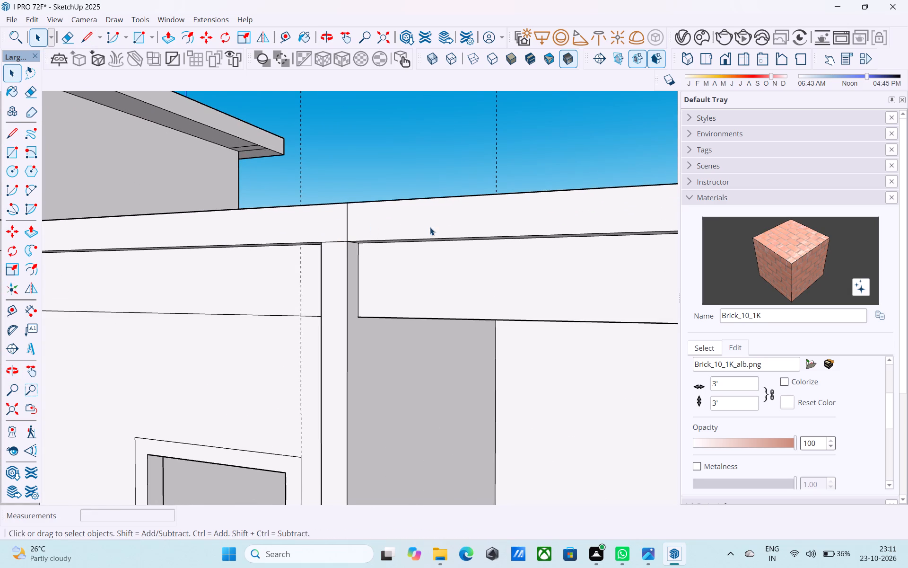
Push/Pull the separated face of the upper-floor frame, including its top band and far column, outward 6".
{"action": "left_click", "coordinate": [430, 227]}
{"action": "scroll", "coordinate": [425, 229], "scroll_direction": "down", "scroll_amount": 15}
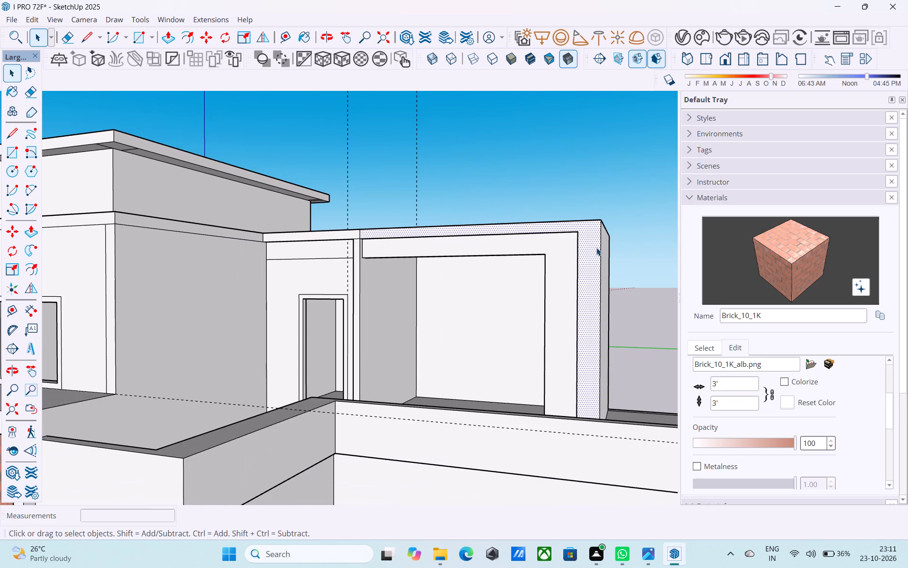
{"action": "key", "text": "p"}
{"action": "left_click", "coordinate": [592, 249]}
{"action": "type", "text": "6\""}
{"action": "key", "text": "Return"}
{"action": "key", "text": "space"}
Place a vertical guide on the long ground-floor wall 1' from its corner with the entrance block.
{"action": "middle_click_drag", "start_coordinate": [558, 259], "coordinate": [619, 248]}
{"action": "scroll", "coordinate": [605, 251], "scroll_direction": "down", "scroll_amount": 4}
{"action": "middle_click_drag", "start_coordinate": [604, 252], "coordinate": [600, 255]}
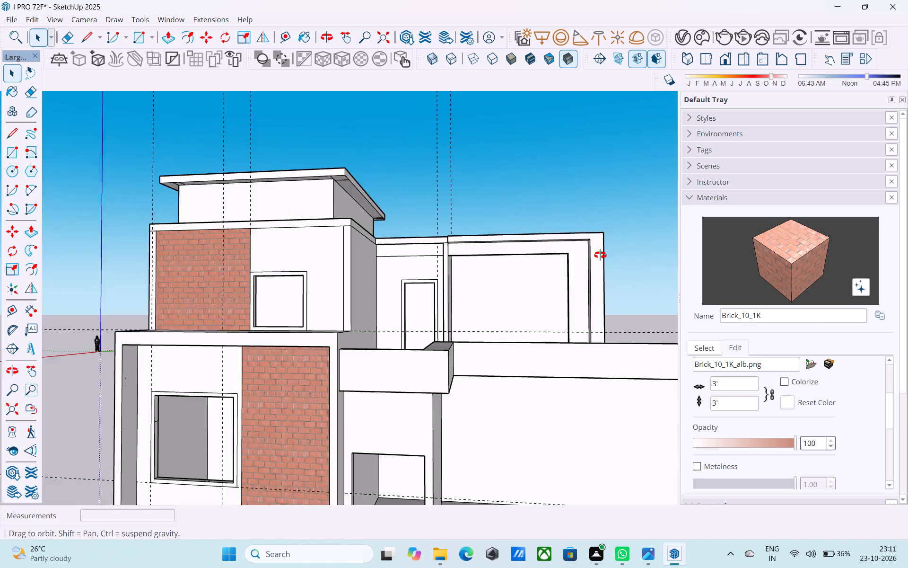
{"action": "middle_click_drag", "start_coordinate": [600, 255], "coordinate": [606, 298]}
{"action": "scroll", "coordinate": [501, 272], "scroll_direction": "down", "scroll_amount": 3}
{"action": "middle_click_drag", "start_coordinate": [491, 279], "coordinate": [494, 269]}
{"action": "scroll", "coordinate": [428, 252], "scroll_direction": "down", "scroll_amount": 4}
{"action": "middle_click_drag", "start_coordinate": [423, 293], "coordinate": [436, 293]}
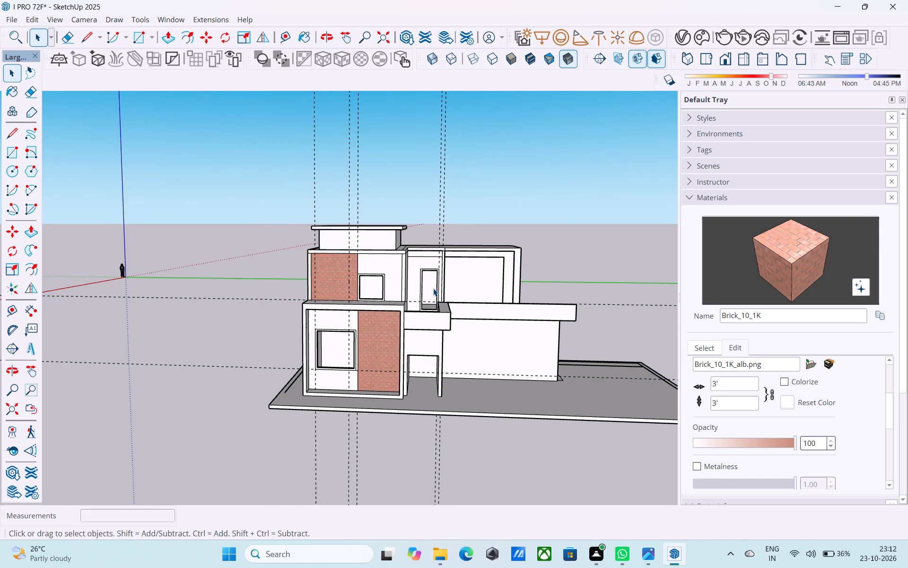
{"action": "middle_click_drag", "start_coordinate": [433, 288], "coordinate": [445, 251]}
{"action": "scroll", "coordinate": [474, 362], "scroll_direction": "up", "scroll_amount": 5}
{"action": "middle_click_drag", "start_coordinate": [472, 378], "coordinate": [440, 391]}
{"action": "key", "text": "t"}
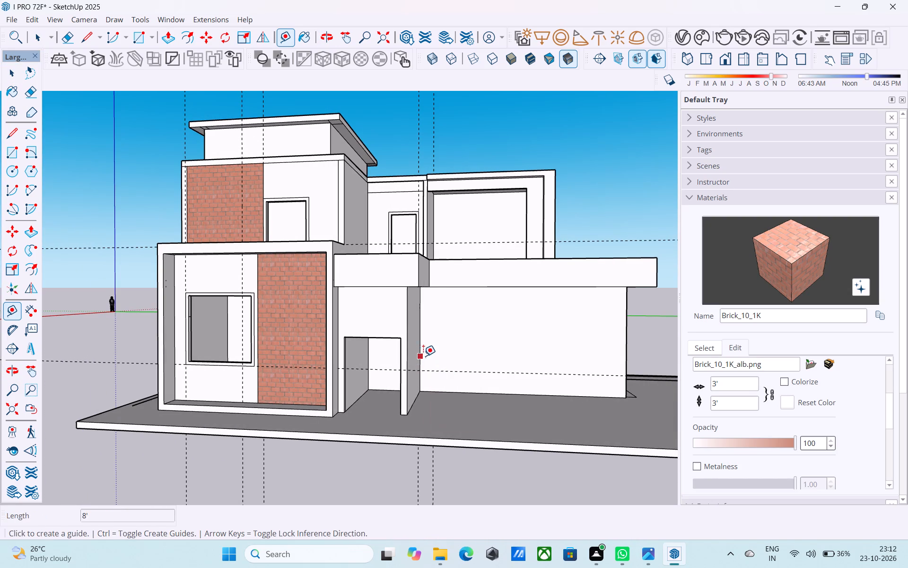
{"action": "left_click", "coordinate": [422, 353]}
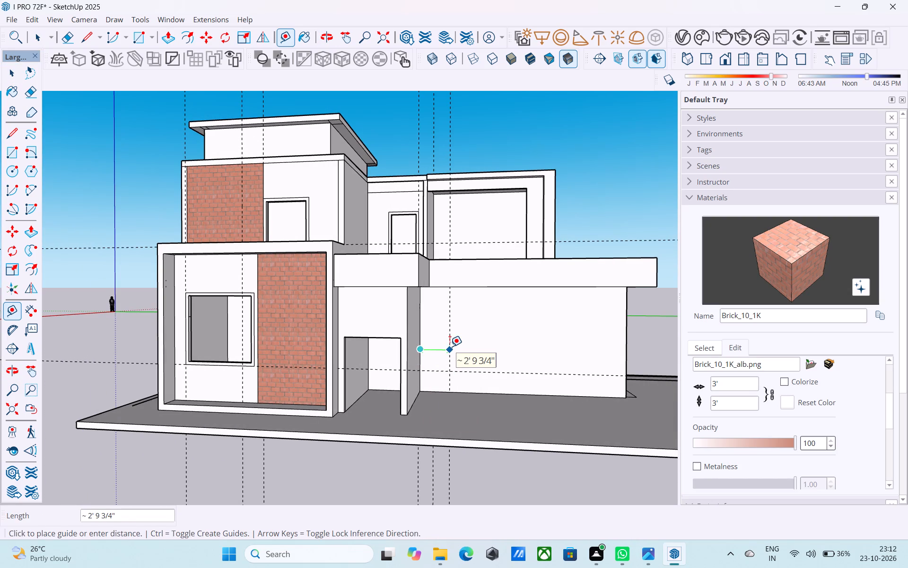
{"action": "type", "text": "1'"}
{"action": "key", "text": "Return"}
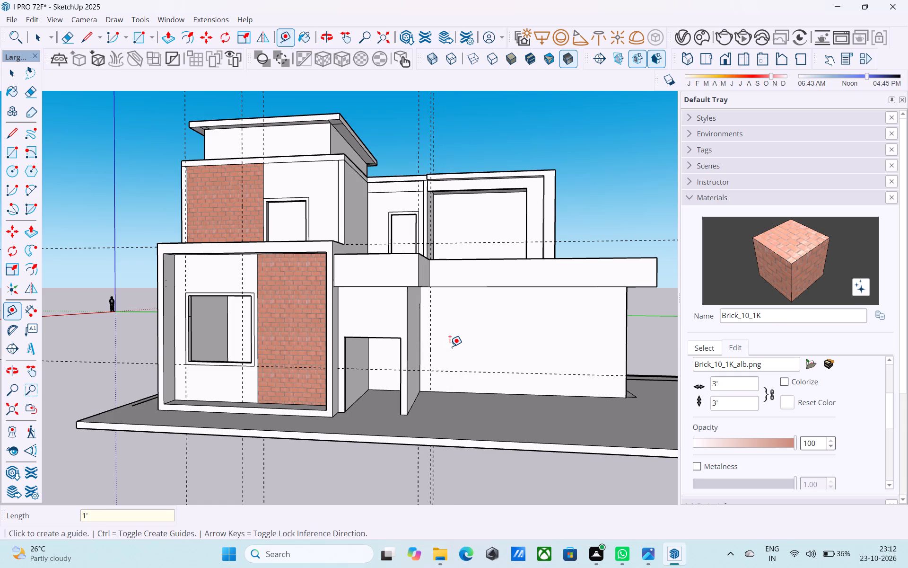
{"action": "key", "text": "space"}
Place a second vertical guide on the long ground-floor wall, 2' beyond the 1' guide.
{"action": "middle_click_drag", "start_coordinate": [450, 346], "coordinate": [463, 416]}
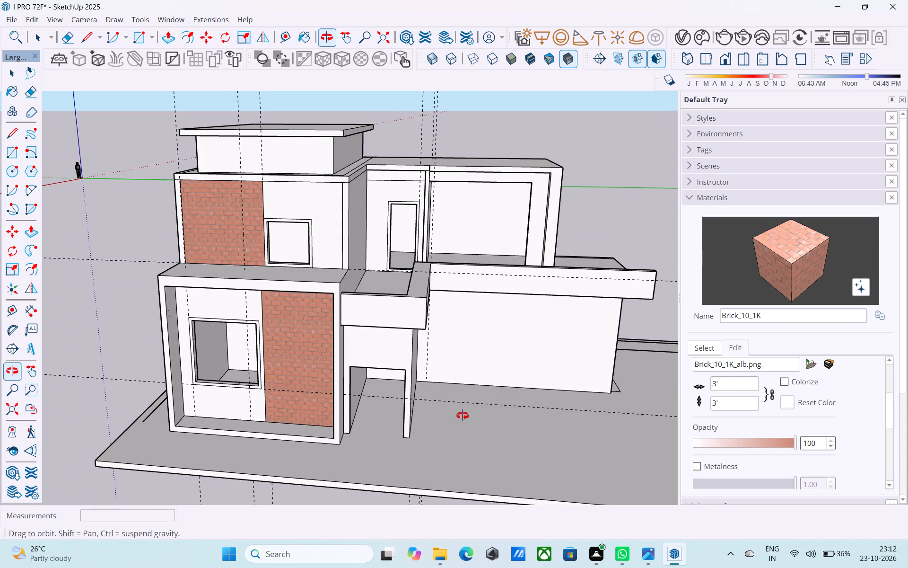
{"action": "middle_click_drag", "start_coordinate": [463, 416], "coordinate": [442, 390]}
{"action": "key", "text": "t"}
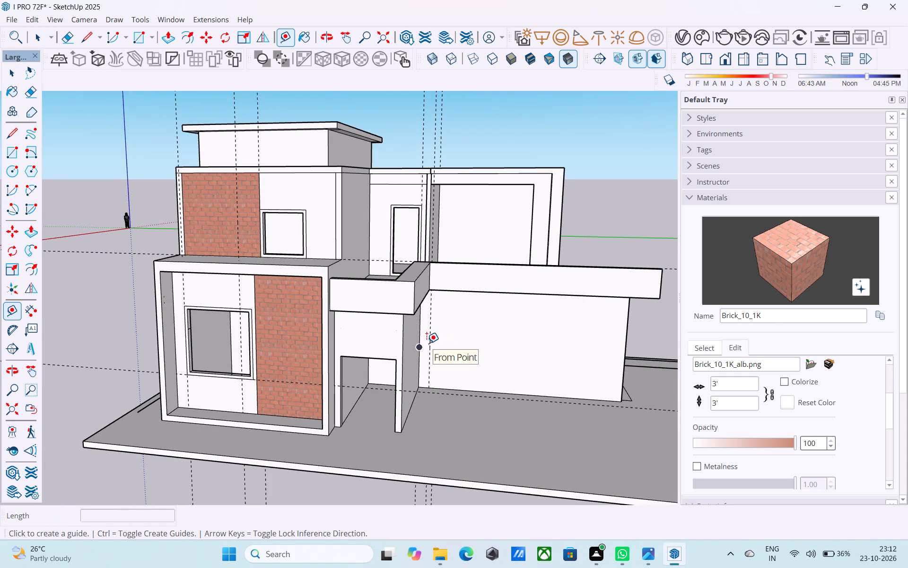
{"action": "left_click", "coordinate": [430, 345]}
{"action": "key", "text": "space"}
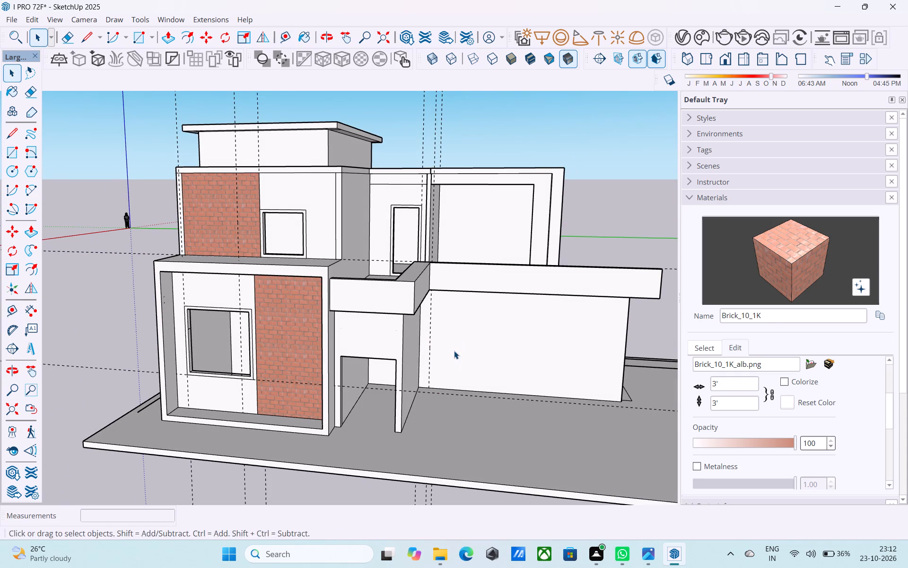
{"action": "type", "text": "T"}
{"action": "left_click", "coordinate": [431, 357]}
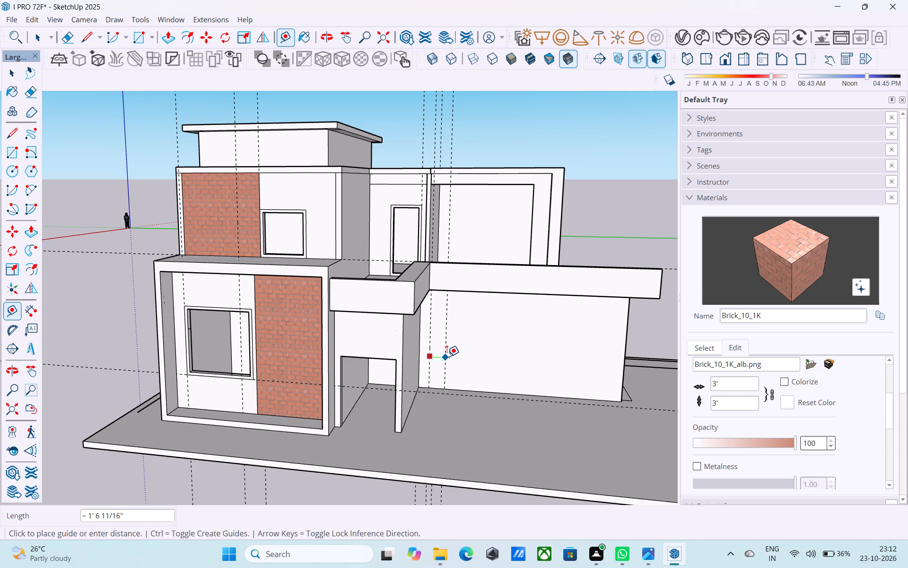
{"action": "type", "text": "2'"}
{"action": "key", "text": "Return"}
{"action": "key", "text": "space"}
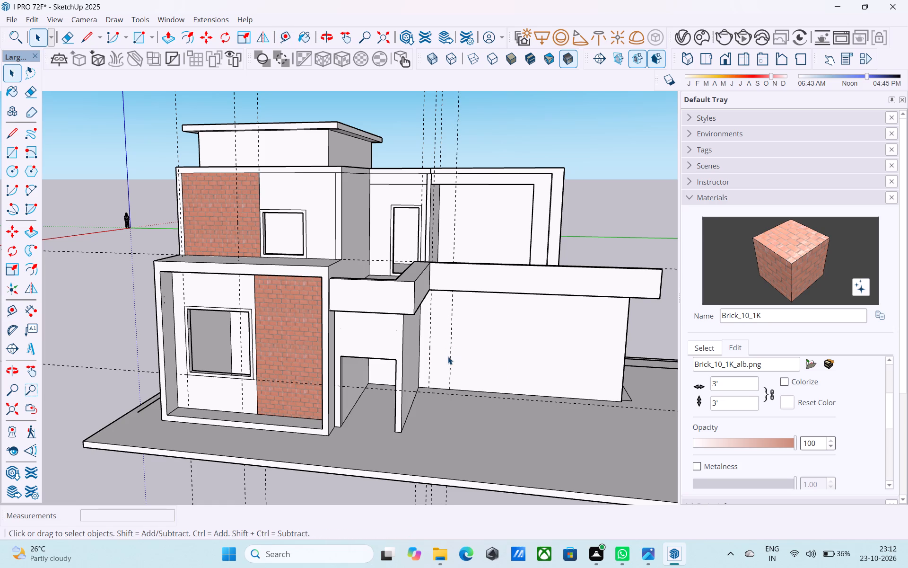
Draw a 4' by 8' door rectangle on the long ground-floor wall, starting where the second guide meets the floor.
{"action": "key", "text": "r"}
{"action": "scroll", "coordinate": [453, 387], "scroll_direction": "up", "scroll_amount": 5}
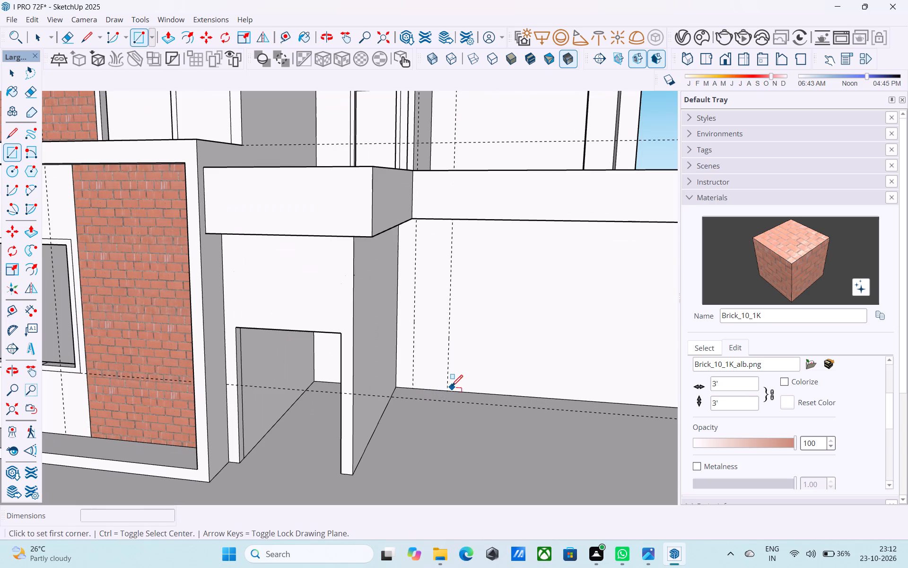
{"action": "left_click", "coordinate": [452, 387]}
{"action": "scroll", "coordinate": [452, 387], "scroll_direction": "up", "scroll_amount": 3}
{"action": "key", "text": "r"}
{"action": "left_click", "coordinate": [448, 390]}
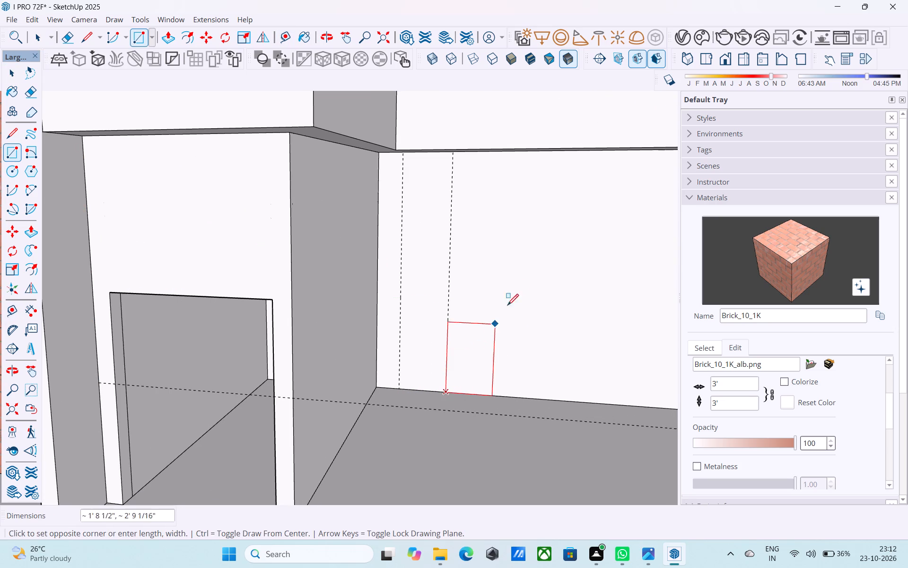
{"action": "type", "text": "4',5"}
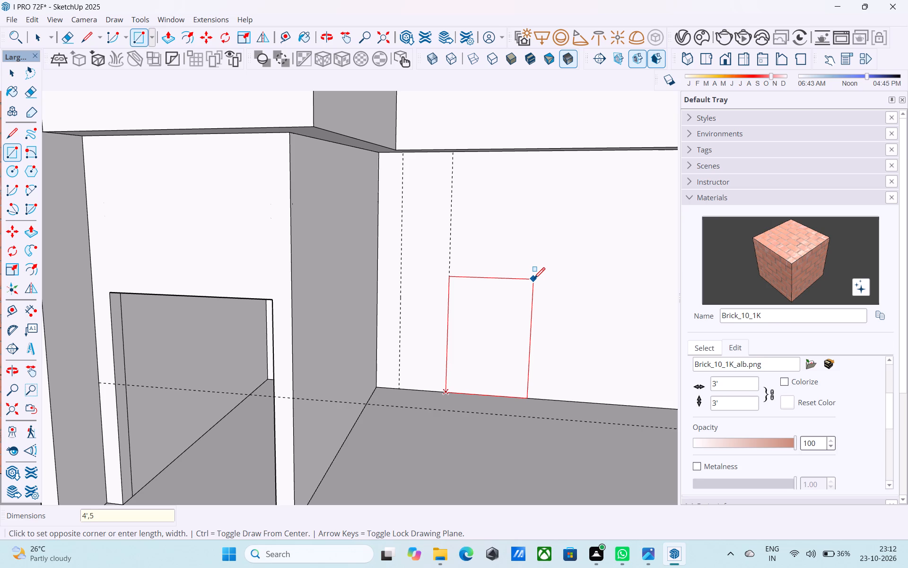
{"action": "key", "text": "BackSpace"}
{"action": "type", "text": "8'"}
{"action": "key", "text": "Return"}
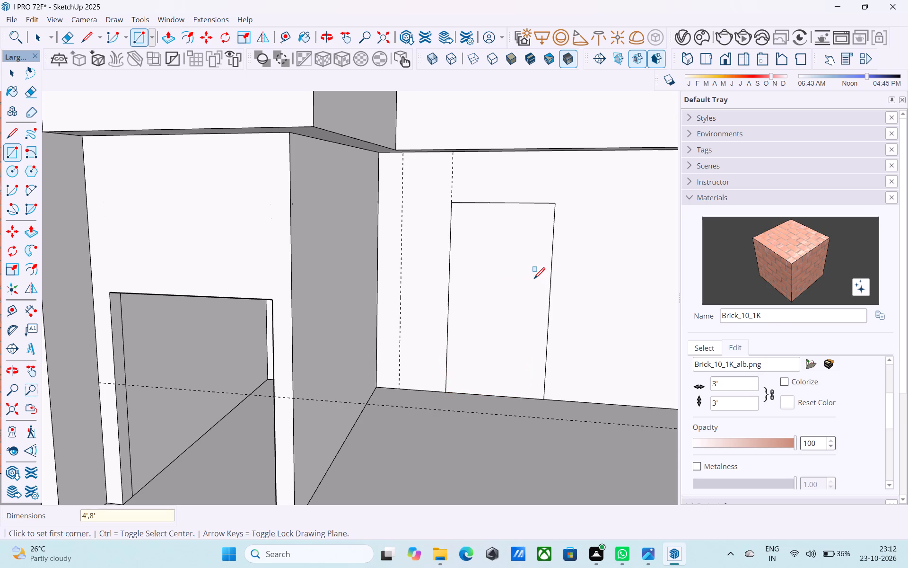
Offset the door rectangle's outline 3" inward to form the door frame.
{"action": "key", "text": "space"}
{"action": "scroll", "coordinate": [531, 281], "scroll_direction": "up", "scroll_amount": 1}
{"action": "left_click", "coordinate": [530, 281]}
{"action": "key", "text": "f"}
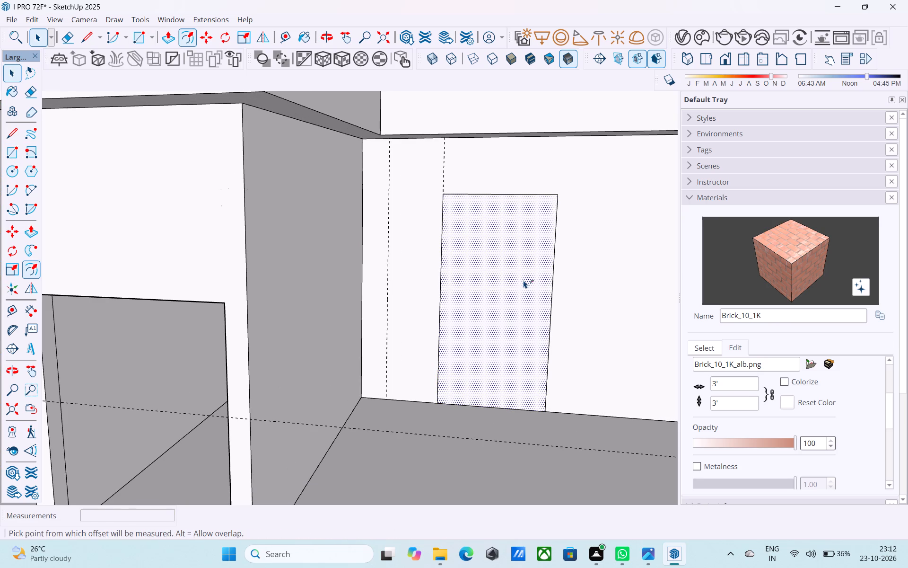
{"action": "left_click", "coordinate": [524, 280]}
{"action": "key", "text": "3"}
{"action": "key", "text": "shift+quotedbl"}
{"action": "key", "text": "Return"}
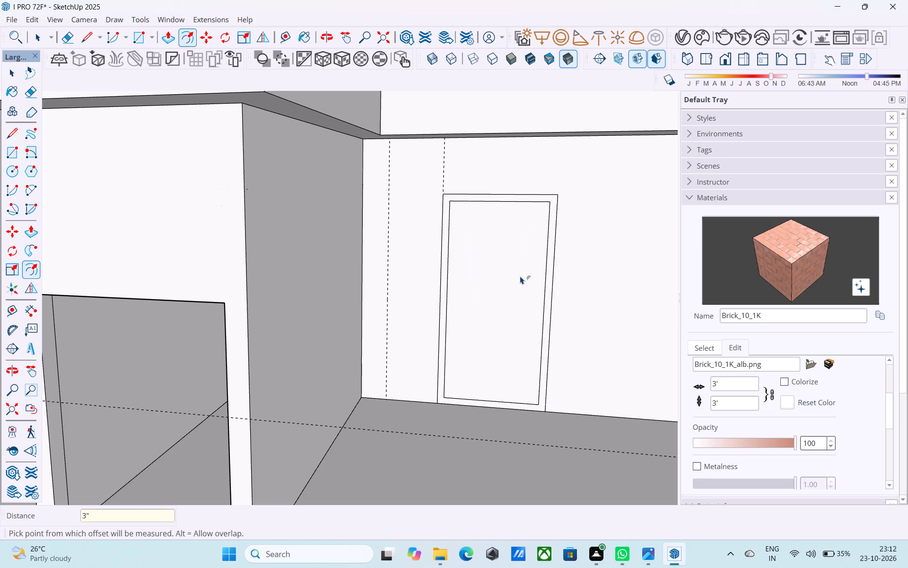
Push/Pull the face inside the new door frame 6" into the wall to open the doorway.
{"action": "key", "text": "space"}
{"action": "left_click", "coordinate": [519, 276]}
{"action": "key", "text": "p"}
{"action": "left_click", "coordinate": [519, 285]}
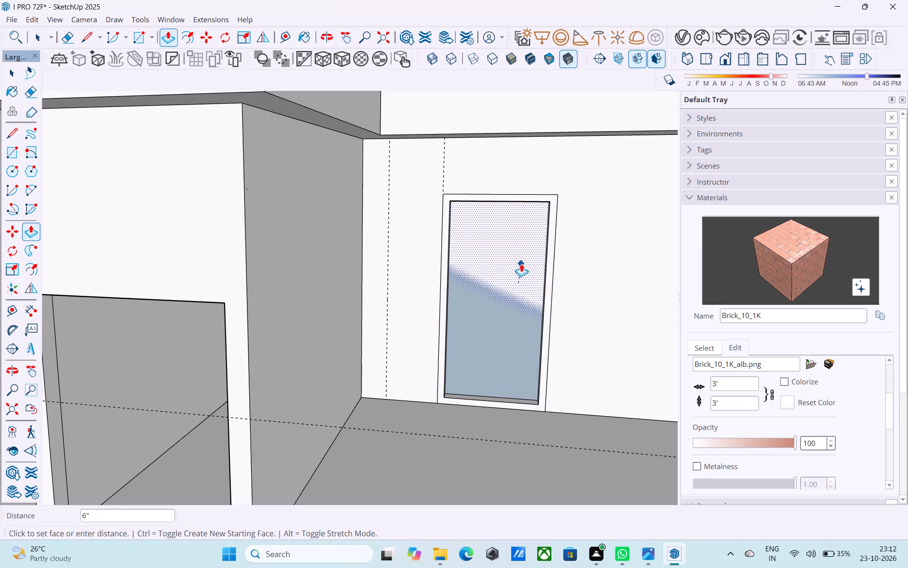
{"action": "left_click", "coordinate": [521, 264]}
{"action": "key", "text": "space"}
Place a vertical guide 2' beyond the new door frame's far edge and revise its distance to 1'.
{"action": "scroll", "coordinate": [464, 267], "scroll_direction": "down", "scroll_amount": 11}
{"action": "middle_click_drag", "start_coordinate": [456, 275], "coordinate": [462, 292]}
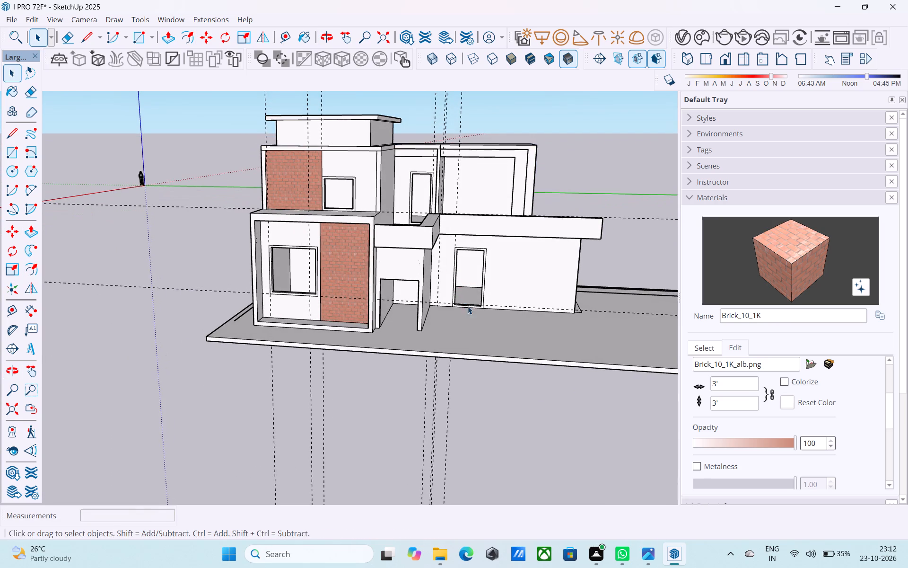
{"action": "middle_click_drag", "start_coordinate": [537, 322], "coordinate": [525, 312]}
{"action": "middle_click_drag", "start_coordinate": [531, 316], "coordinate": [558, 369]}
{"action": "key", "text": "t"}
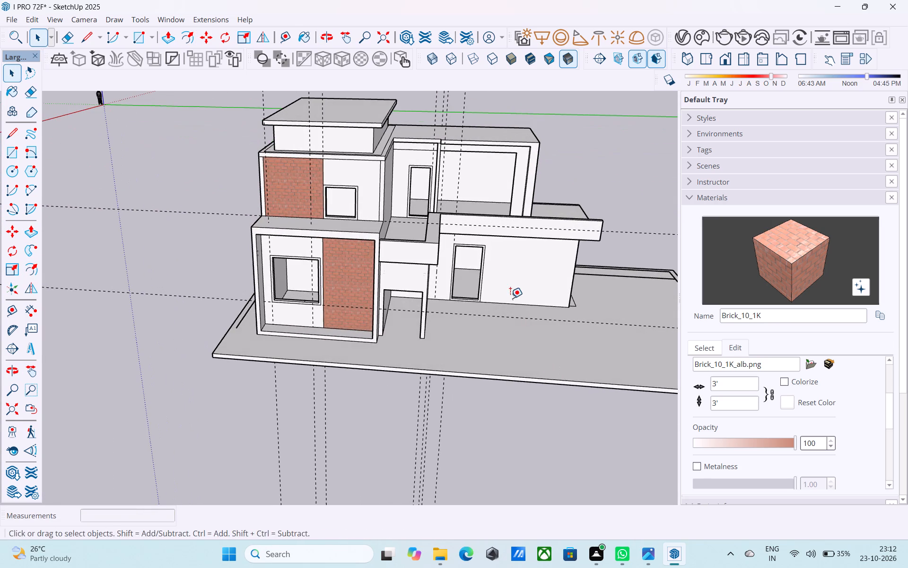
{"action": "scroll", "coordinate": [488, 284], "scroll_direction": "up", "scroll_amount": 7}
{"action": "left_click", "coordinate": [482, 274]}
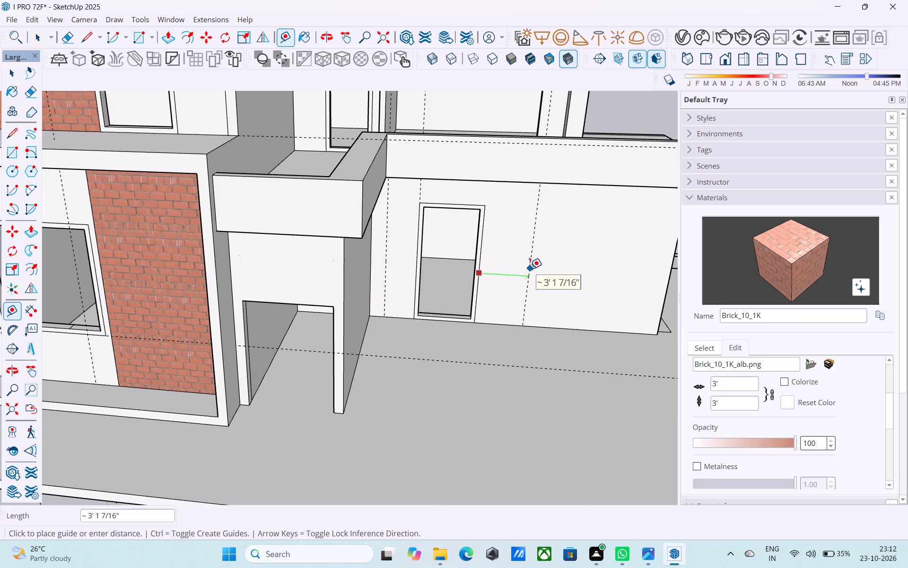
{"action": "type", "text": "2'"}
{"action": "key", "text": "Return"}
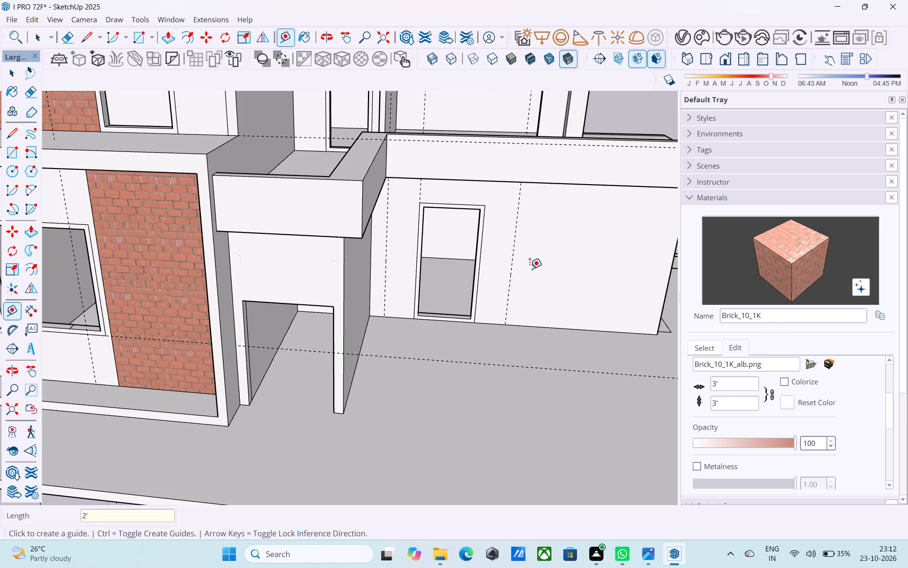
{"action": "type", "text": "1'"}
{"action": "key", "text": "Return"}
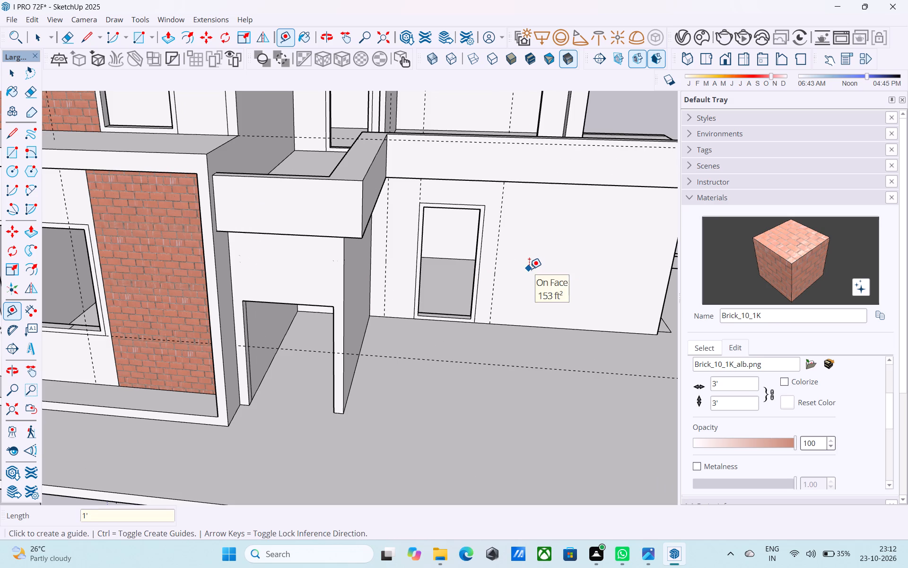
Place a horizontal guide 3' above the base of the long ground-floor wall.
{"action": "left_click", "coordinate": [527, 326]}
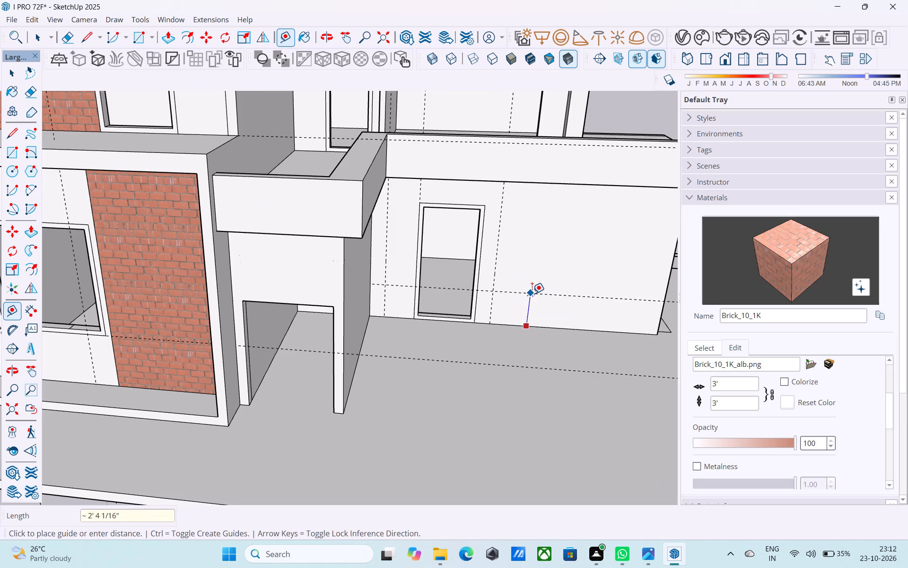
{"action": "type", "text": "3'"}
{"action": "key", "text": "Return"}
{"action": "key", "text": "space"}
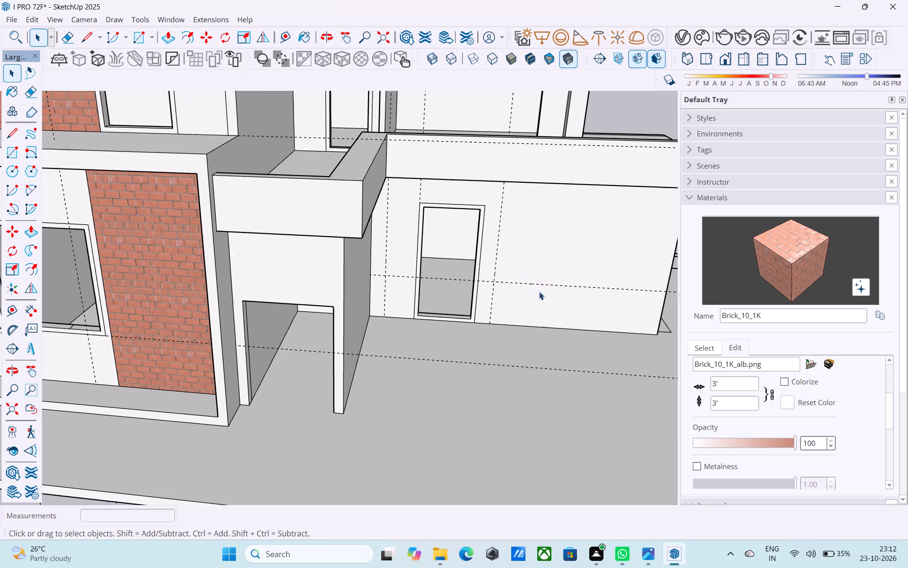
Draw a window rectangle 5' high by 6' wide on the ground-floor wall, starting where the guides cross beside the new door.
{"action": "type", "text": "R"}
{"action": "scroll", "coordinate": [499, 284], "scroll_direction": "up", "scroll_amount": 3}
{"action": "left_click", "coordinate": [495, 282]}
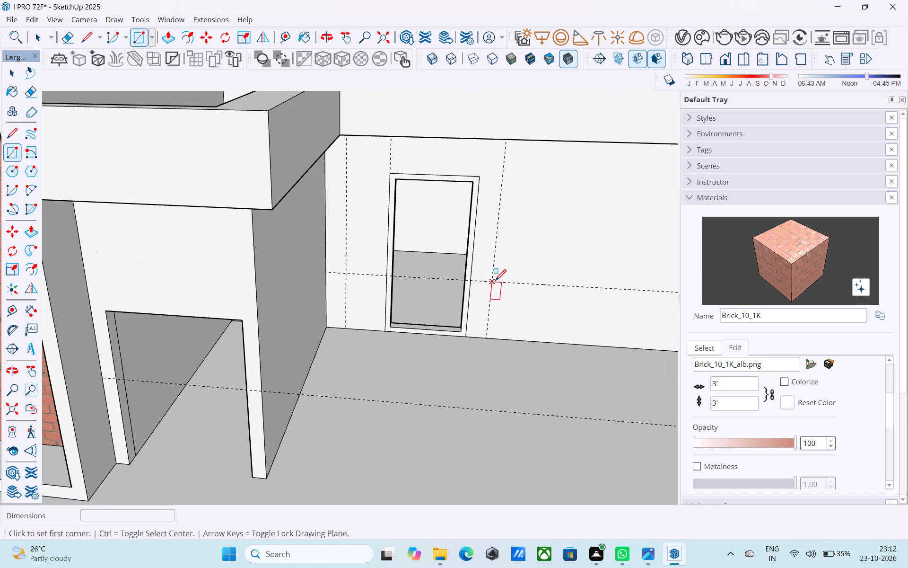
{"action": "scroll", "coordinate": [541, 247], "scroll_direction": "down", "scroll_amount": 5}
{"action": "scroll", "coordinate": [443, 250], "scroll_direction": "down", "scroll_amount": 4}
{"action": "scroll", "coordinate": [559, 241], "scroll_direction": "up", "scroll_amount": 4}
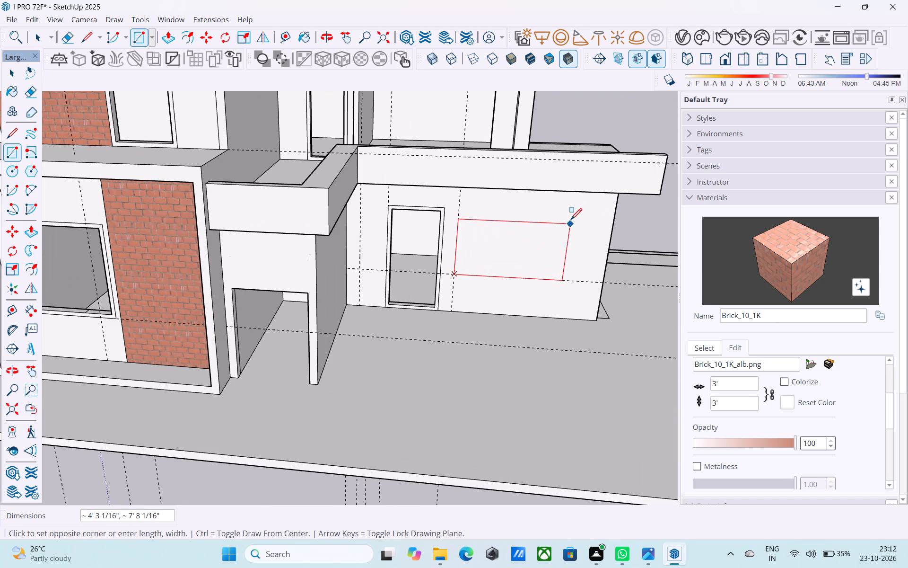
{"action": "type", "text": "5',6'"}
{"action": "key", "text": "Return"}
{"action": "type", "text": "6',5'"}
{"action": "key", "text": "Return"}
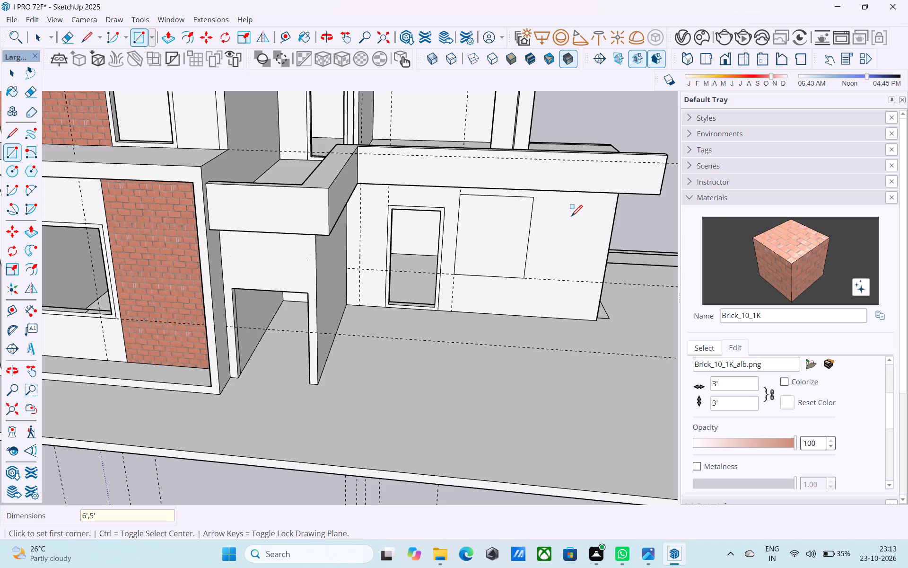
{"action": "type", "text": "5',"}
{"action": "type", "text": "6'"}
{"action": "key", "text": "Return"}
{"action": "key", "text": "space"}
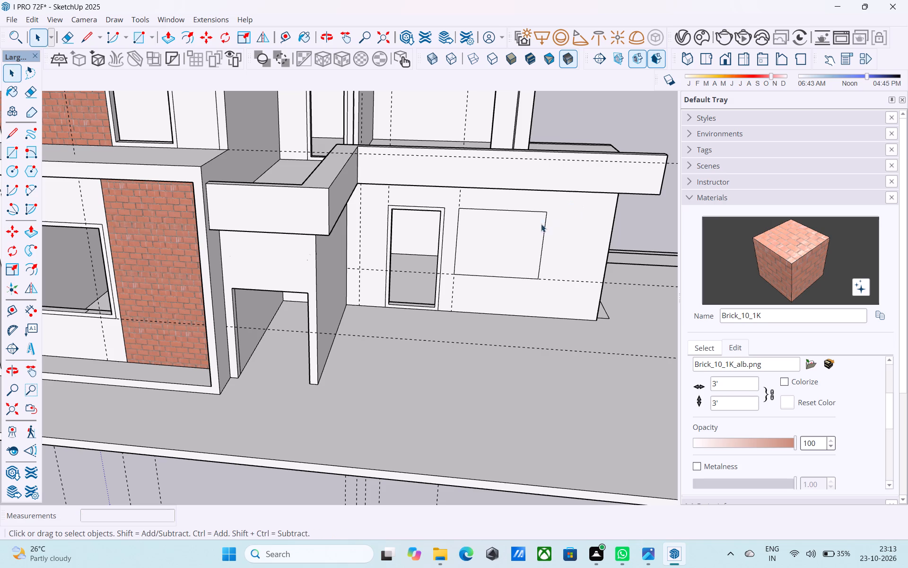
Offset the window rectangle's outline 3" inward to form the window frame.
{"action": "left_click", "coordinate": [528, 231]}
{"action": "scroll", "coordinate": [525, 229], "scroll_direction": "up", "scroll_amount": 2}
{"action": "key", "text": "f"}
{"action": "left_click", "coordinate": [525, 229]}
{"action": "key", "text": "3"}
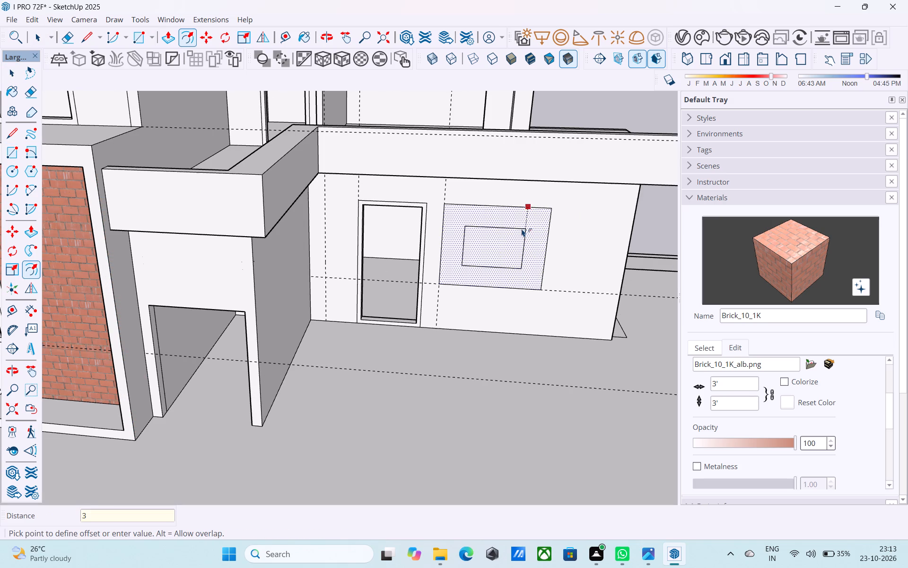
{"action": "key", "text": "shift+quotedbl"}
{"action": "key", "text": "Return"}
{"action": "key", "text": "space"}
Push/Pull the face inside the new window frame 6" into the wall to open the window, and save the model.
{"action": "left_click", "coordinate": [512, 237]}
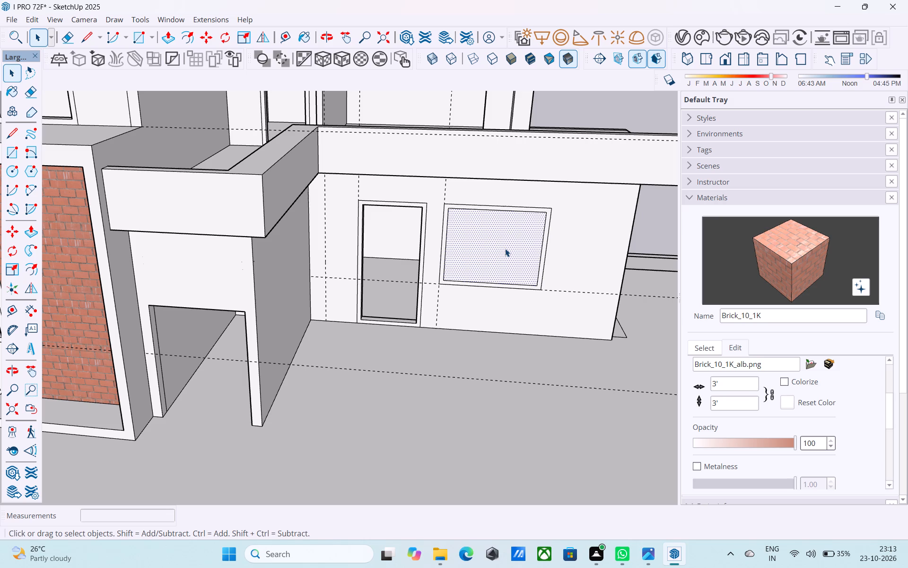
{"action": "key", "text": "p"}
{"action": "left_click", "coordinate": [505, 248]}
{"action": "scroll", "coordinate": [500, 229], "scroll_direction": "up", "scroll_amount": 7}
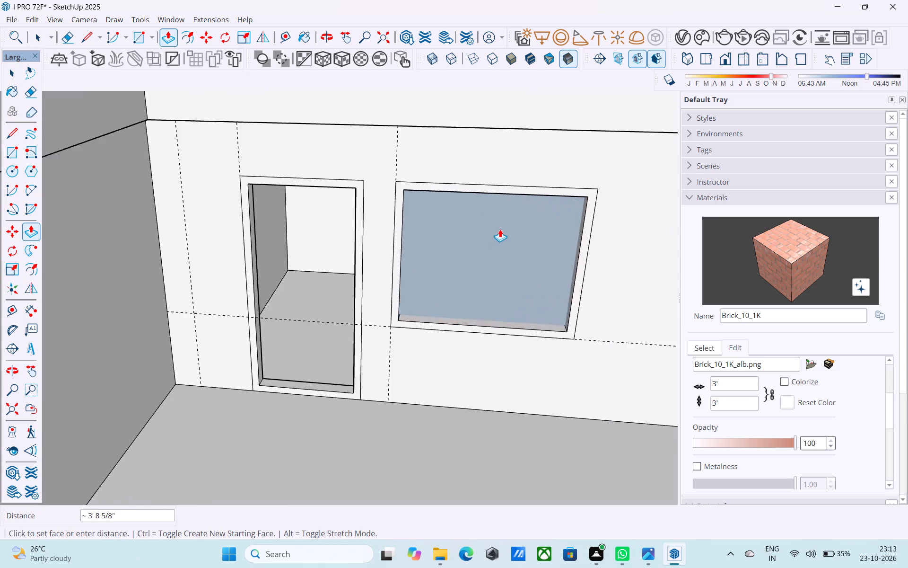
{"action": "scroll", "coordinate": [500, 229], "scroll_direction": "up", "scroll_amount": 2}
{"action": "middle_click_drag", "start_coordinate": [498, 229], "coordinate": [369, 245]}
{"action": "scroll", "coordinate": [498, 229], "scroll_direction": "up", "scroll_amount": 1}
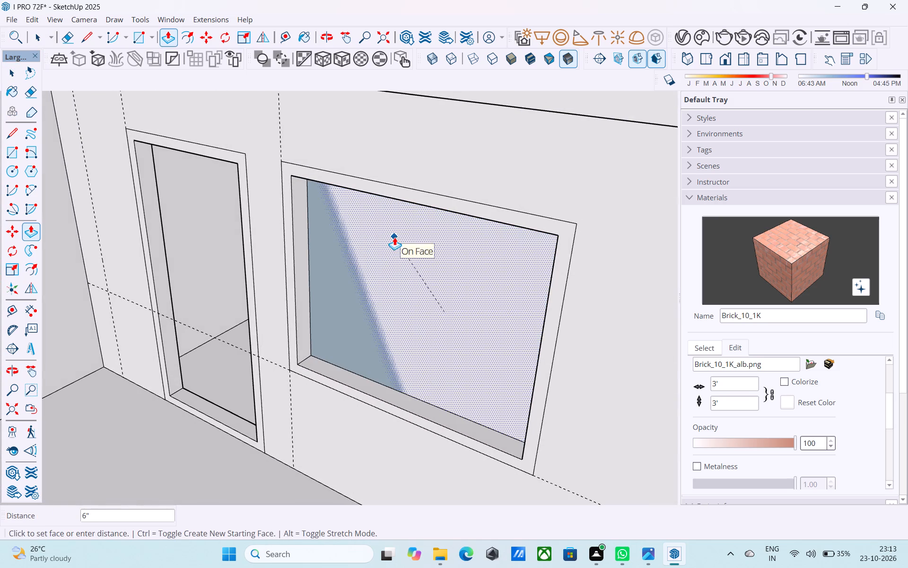
{"action": "left_click", "coordinate": [395, 237]}
{"action": "key", "text": "space"}
{"action": "scroll", "coordinate": [396, 236], "scroll_direction": "down", "scroll_amount": 6}
{"action": "middle_click_drag", "start_coordinate": [392, 249], "coordinate": [402, 243]}
{"action": "key", "text": "ctrl+s"}
{"action": "scroll", "coordinate": [402, 243], "scroll_direction": "down", "scroll_amount": 5}
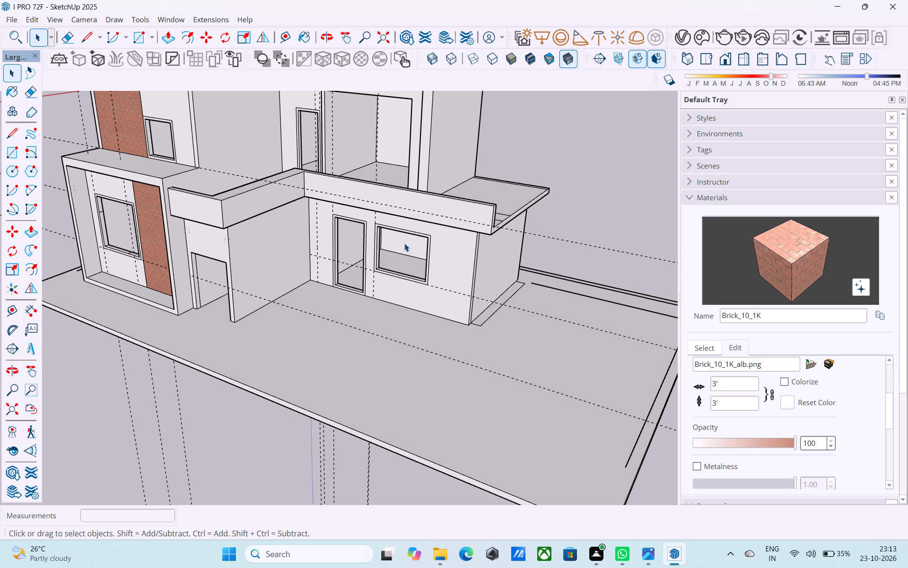
Push/Pull the narrow strip along the rear edge of the low roof slab up 2' to form a parapet.
{"action": "middle_click_drag", "start_coordinate": [404, 243], "coordinate": [508, 192]}
{"action": "scroll", "coordinate": [402, 239], "scroll_direction": "down", "scroll_amount": 1}
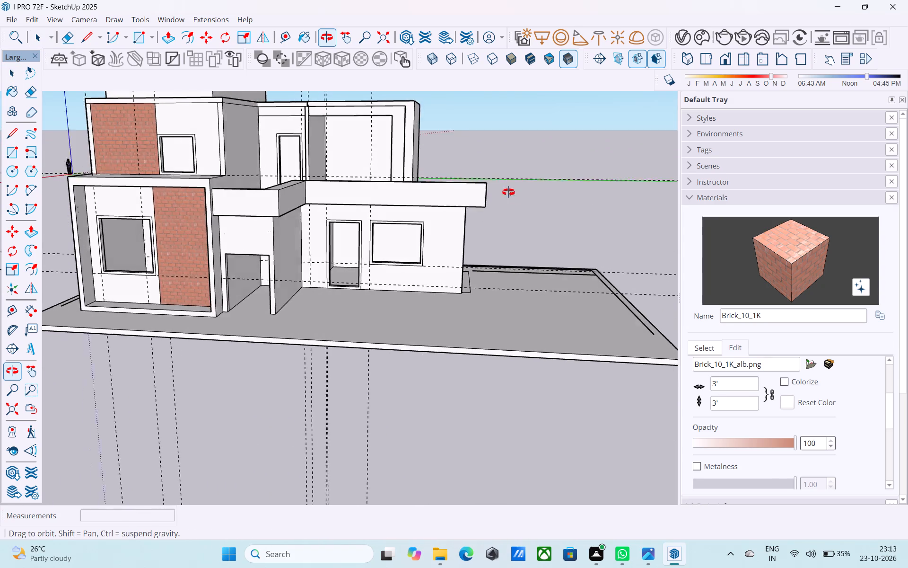
{"action": "middle_click_drag", "start_coordinate": [508, 192], "coordinate": [477, 188]}
{"action": "scroll", "coordinate": [475, 189], "scroll_direction": "up", "scroll_amount": 4}
{"action": "scroll", "coordinate": [475, 190], "scroll_direction": "down", "scroll_amount": 4}
{"action": "middle_click_drag", "start_coordinate": [475, 190], "coordinate": [364, 183]}
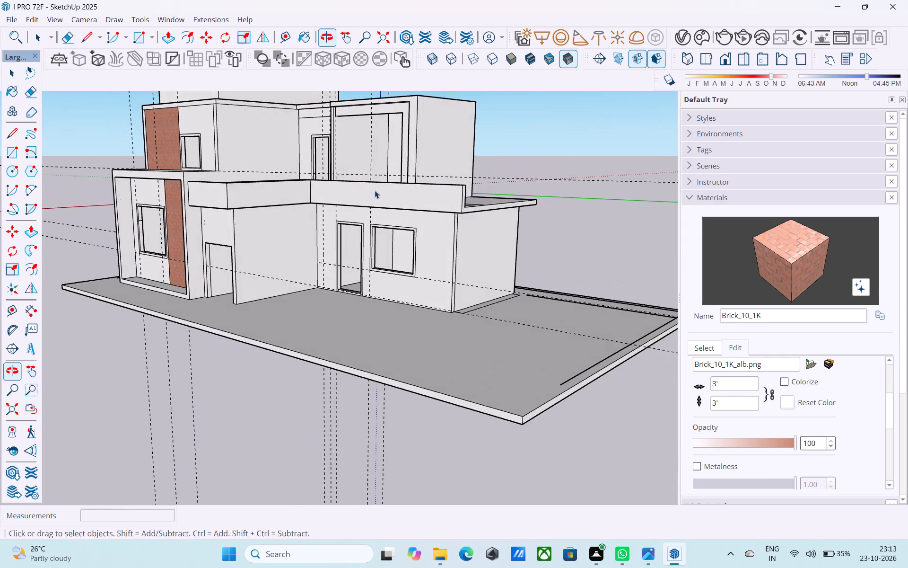
{"action": "middle_click_drag", "start_coordinate": [501, 213], "coordinate": [421, 236]}
{"action": "scroll", "coordinate": [457, 238], "scroll_direction": "up", "scroll_amount": 3}
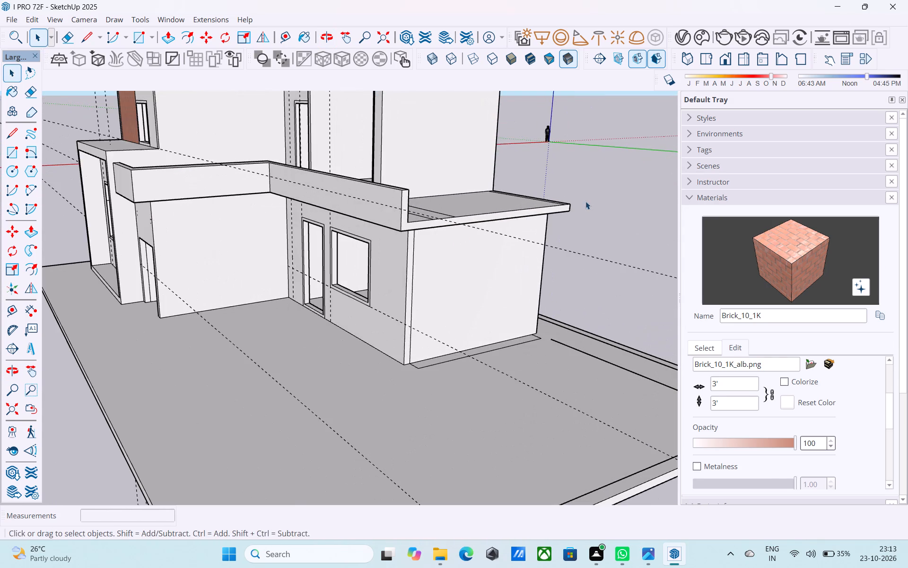
{"action": "scroll", "coordinate": [586, 201], "scroll_direction": "down", "scroll_amount": 3}
{"action": "middle_click_drag", "start_coordinate": [590, 212], "coordinate": [359, 273]}
{"action": "scroll", "coordinate": [449, 303], "scroll_direction": "up", "scroll_amount": 9}
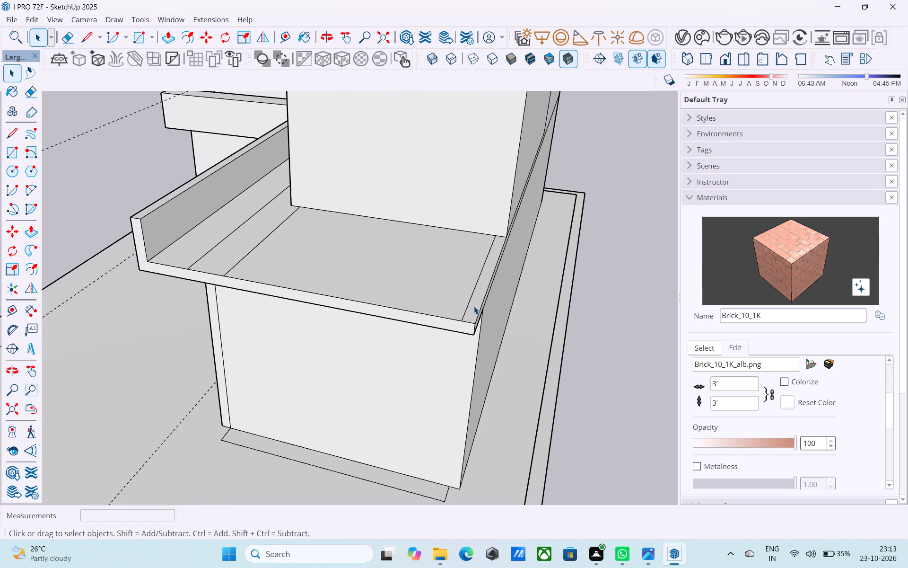
{"action": "left_click", "coordinate": [474, 306]}
{"action": "key", "text": "p"}
{"action": "left_click", "coordinate": [472, 305]}
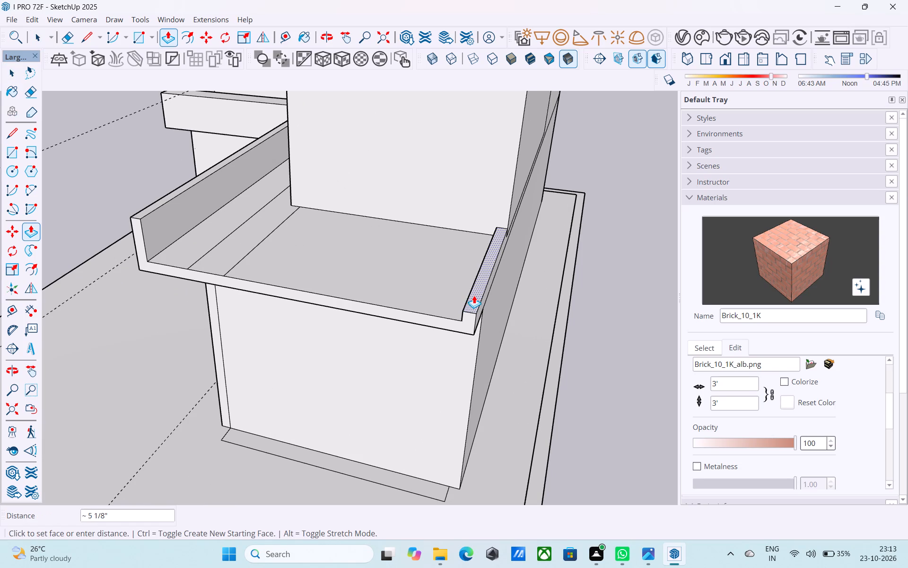
{"action": "key", "text": "2"}
{"action": "key", "text": "Return"}
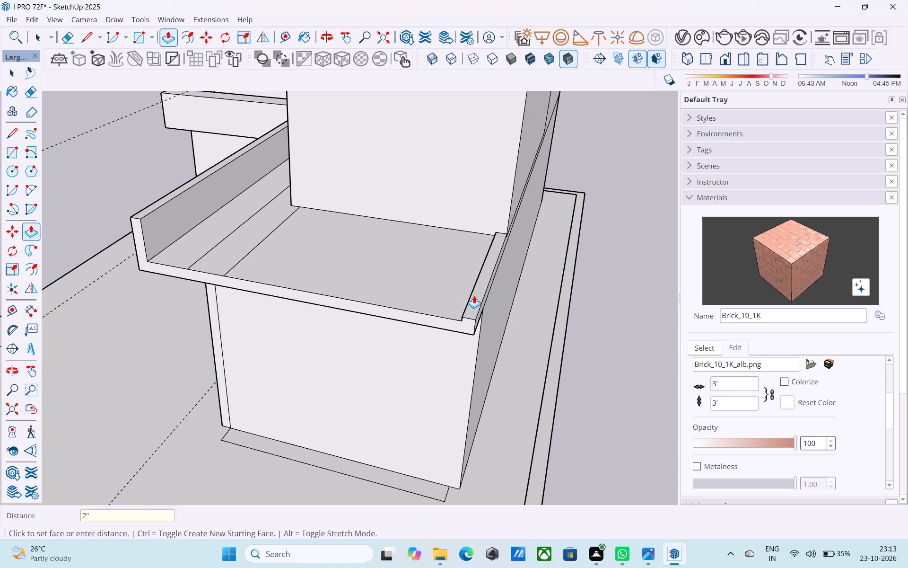
{"action": "key", "text": "ctrl+z"}
{"action": "left_click", "coordinate": [474, 296]}
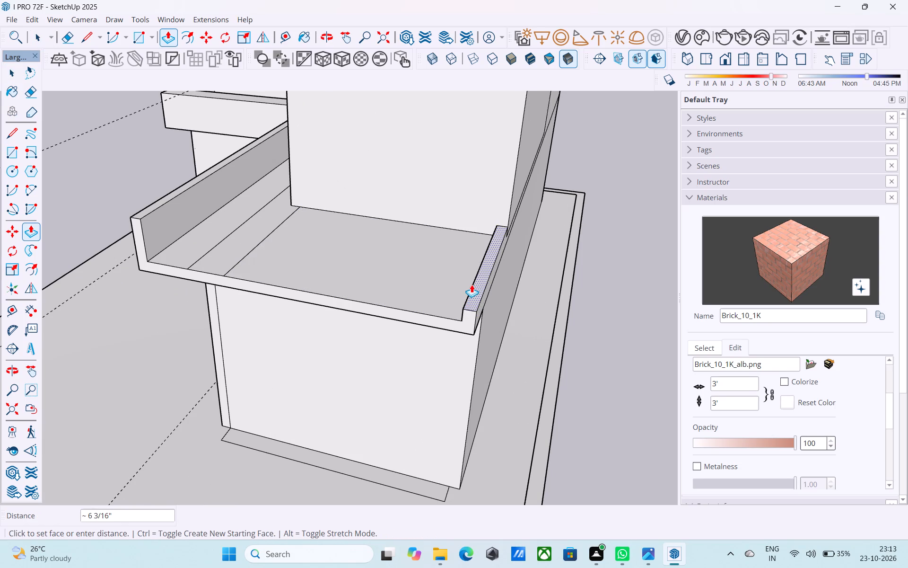
{"action": "type", "text": "2'"}
{"action": "key", "text": "Return"}
{"action": "key", "text": "space"}
Erase the short edge crossing the underside of the roof overhang at the front corner.
{"action": "middle_click_drag", "start_coordinate": [470, 284], "coordinate": [648, 212]}
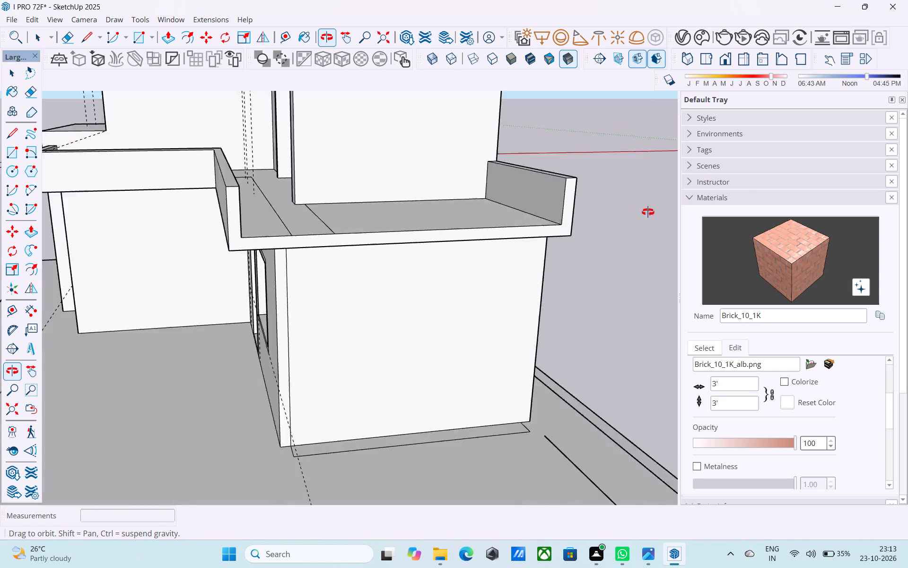
{"action": "middle_click_drag", "start_coordinate": [648, 212], "coordinate": [869, 172]}
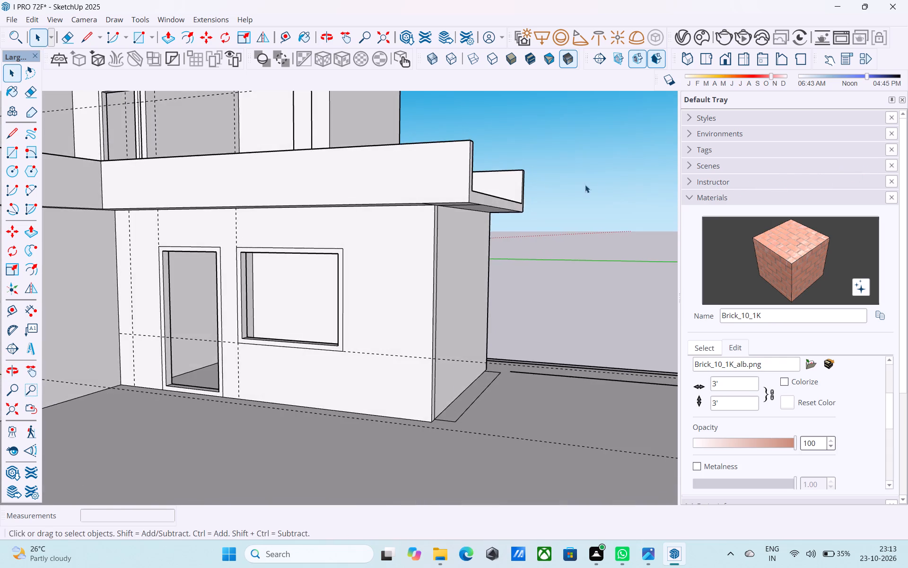
{"action": "scroll", "coordinate": [585, 185], "scroll_direction": "up", "scroll_amount": 1}
{"action": "middle_click_drag", "start_coordinate": [447, 221], "coordinate": [475, 167]}
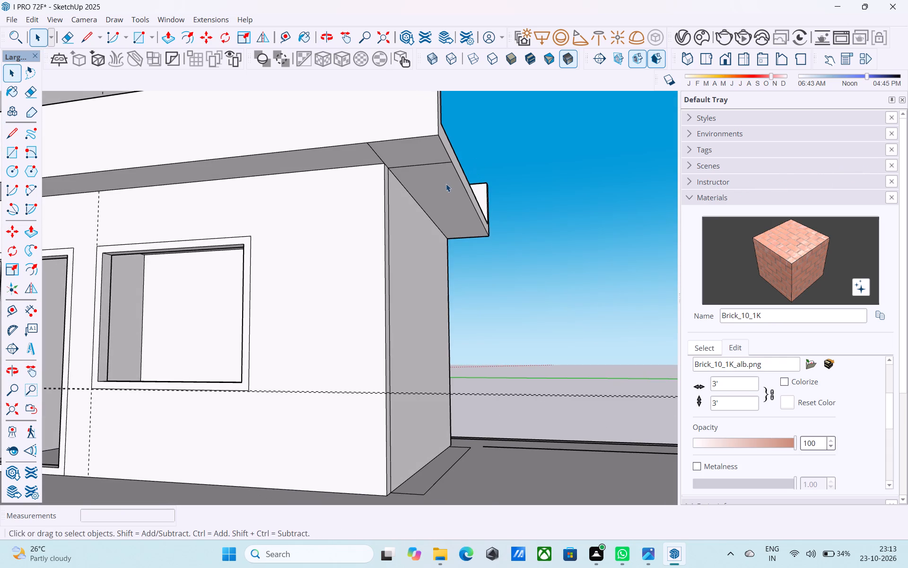
{"action": "key", "text": "e"}
{"action": "left_click_drag", "start_coordinate": [440, 160], "coordinate": [443, 171]}
{"action": "key", "text": "space"}
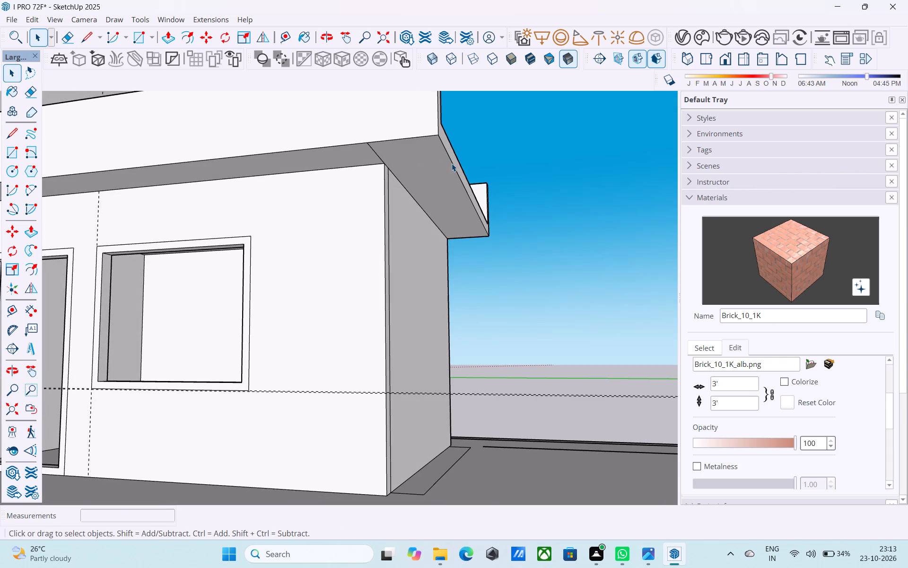
Copy the outer edge of the side overhang's underside 6" inward to mark a narrow strip.
{"action": "left_click", "coordinate": [452, 163]}
{"action": "key", "text": "m"}
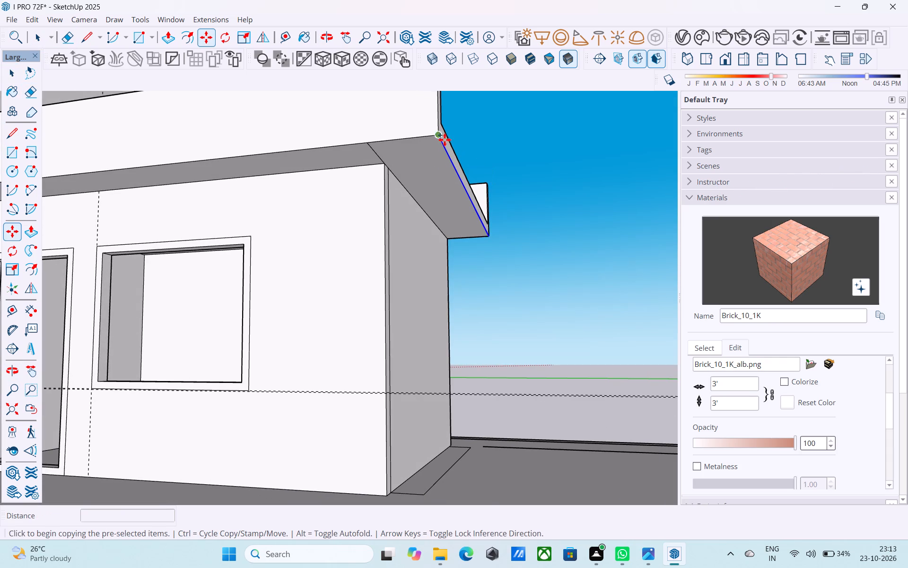
{"action": "left_click", "coordinate": [442, 138]}
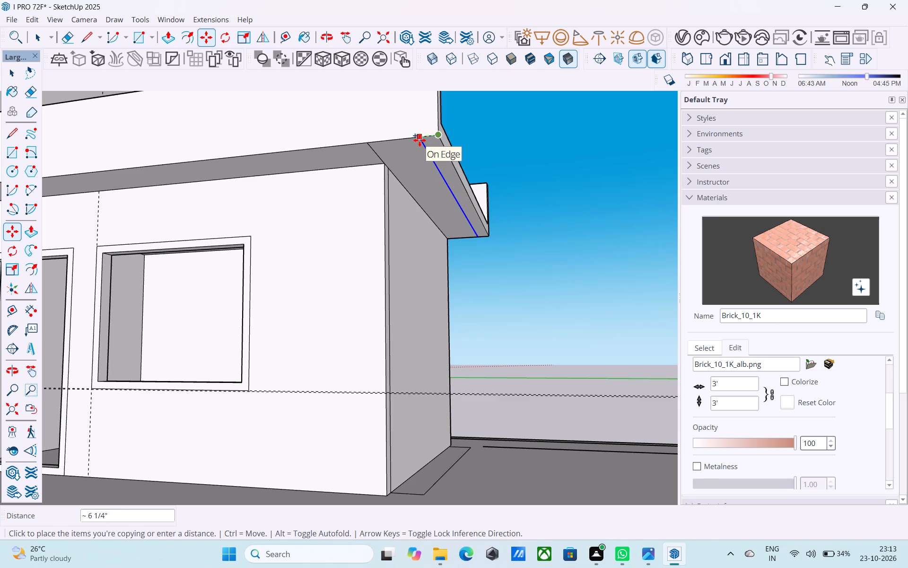
{"action": "type", "text": "6\""}
{"action": "key", "text": "Return"}
{"action": "key", "text": "space"}
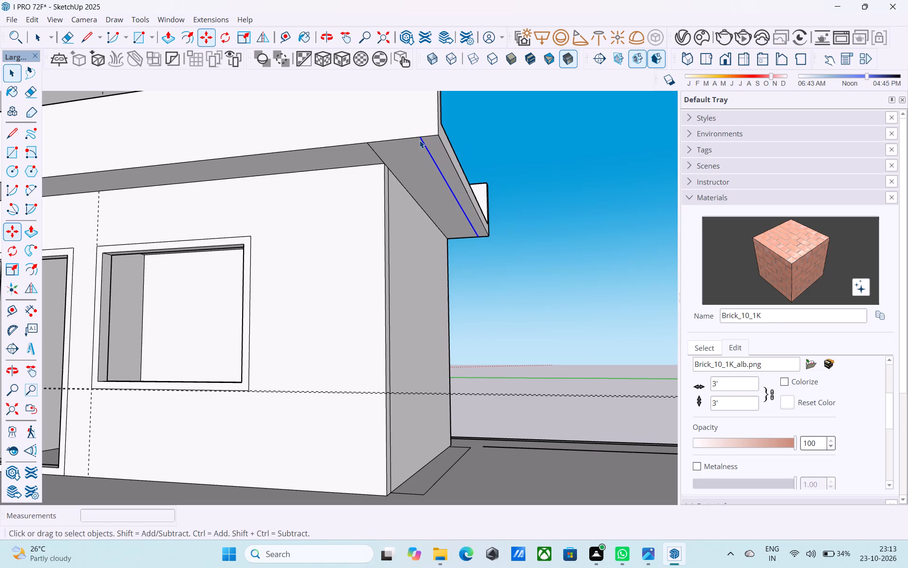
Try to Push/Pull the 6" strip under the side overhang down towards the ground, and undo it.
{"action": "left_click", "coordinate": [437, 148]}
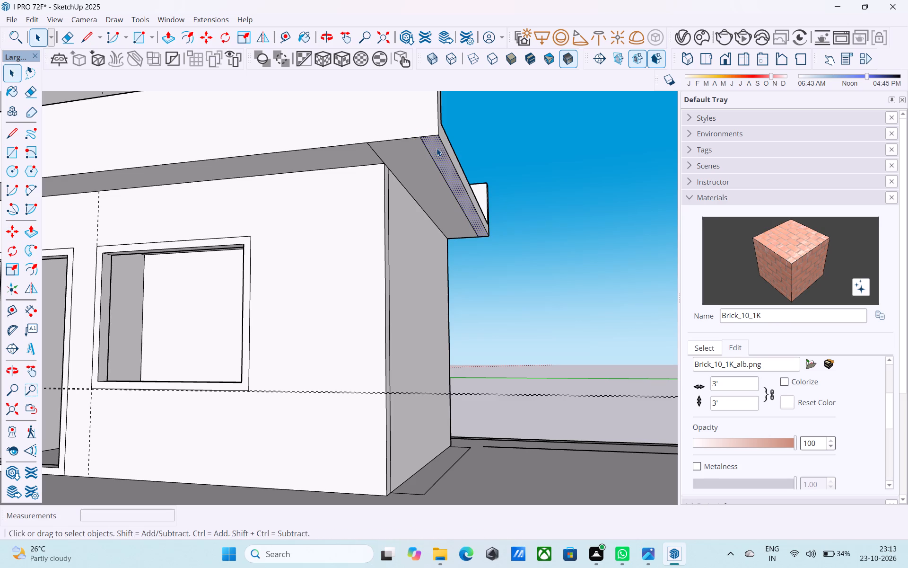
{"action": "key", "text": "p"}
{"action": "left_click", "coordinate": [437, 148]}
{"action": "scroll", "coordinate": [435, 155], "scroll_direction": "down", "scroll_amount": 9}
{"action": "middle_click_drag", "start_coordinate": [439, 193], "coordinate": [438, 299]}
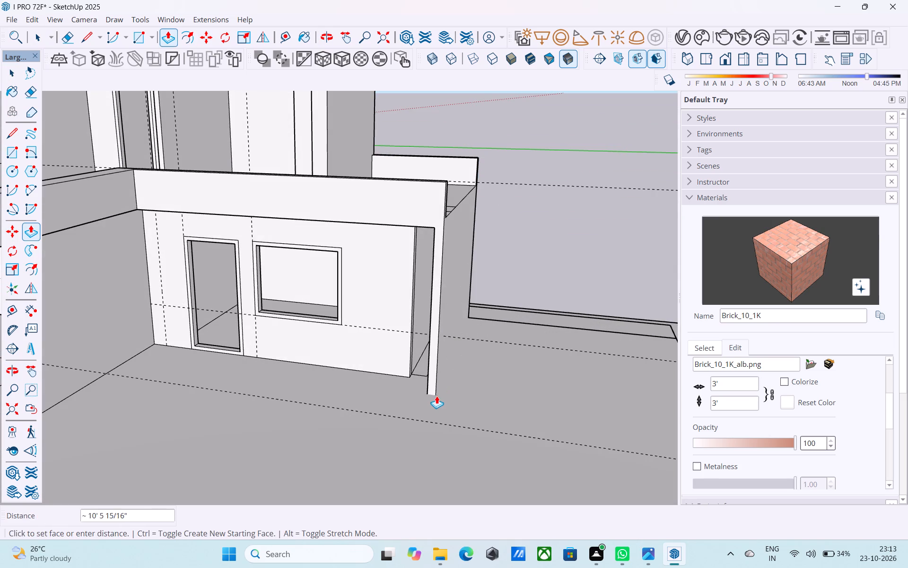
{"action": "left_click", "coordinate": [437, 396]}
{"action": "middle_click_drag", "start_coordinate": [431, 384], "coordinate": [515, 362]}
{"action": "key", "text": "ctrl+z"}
Push/Pull the 6" strip under the side overhang down 10' to the floor to form a side wall.
{"action": "middle_click_drag", "start_coordinate": [486, 317], "coordinate": [450, 269]}
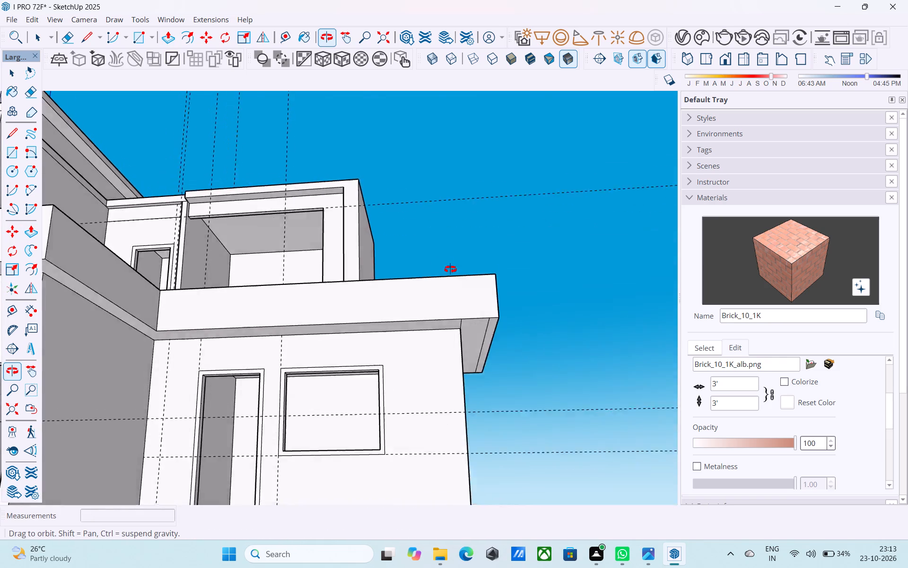
{"action": "middle_click_drag", "start_coordinate": [450, 269], "coordinate": [442, 262]}
{"action": "scroll", "coordinate": [489, 315], "scroll_direction": "up", "scroll_amount": 7}
{"action": "left_click", "coordinate": [487, 315]}
{"action": "scroll", "coordinate": [489, 325], "scroll_direction": "down", "scroll_amount": 8}
{"action": "middle_click_drag", "start_coordinate": [500, 384], "coordinate": [500, 384]}
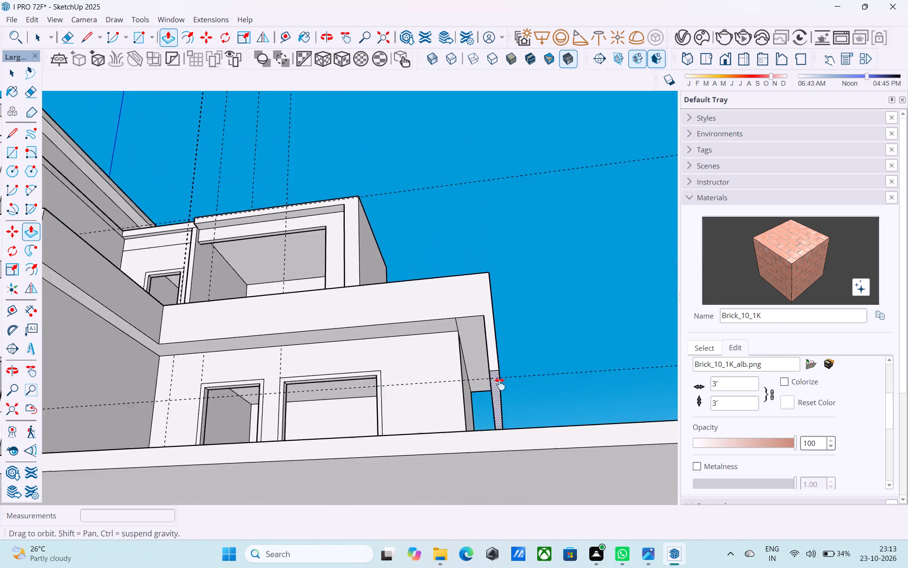
{"action": "middle_click_drag", "start_coordinate": [500, 384], "coordinate": [483, 443]}
{"action": "scroll", "coordinate": [501, 370], "scroll_direction": "down", "scroll_amount": 1}
{"action": "scroll", "coordinate": [483, 443], "scroll_direction": "up", "scroll_amount": 1}
{"action": "left_click", "coordinate": [471, 428]}
Inspect the new side wall and the ground-floor facade from several angles.
{"action": "middle_click_drag", "start_coordinate": [555, 343], "coordinate": [561, 371], "text": "shift"}
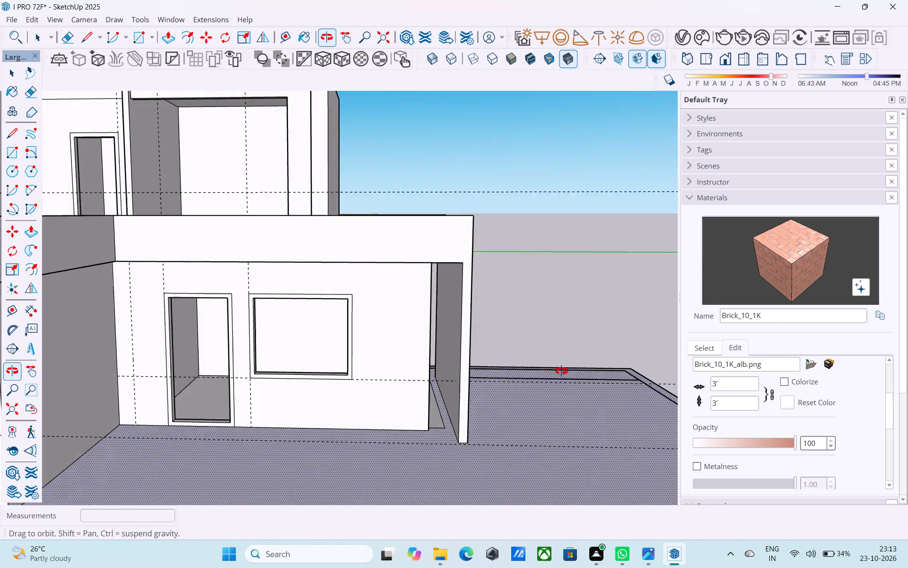
{"action": "middle_click_drag", "start_coordinate": [561, 371], "coordinate": [594, 366], "text": "shift"}
{"action": "middle_click_drag", "start_coordinate": [470, 319], "coordinate": [411, 313], "text": "shift"}
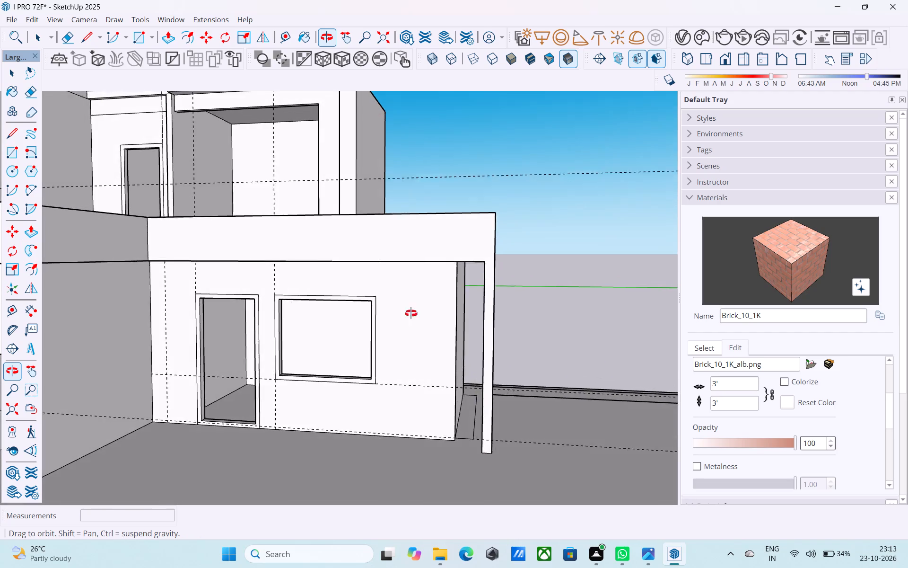
{"action": "middle_click_drag", "start_coordinate": [411, 313], "coordinate": [348, 306], "text": "shift"}
{"action": "middle_click_drag", "start_coordinate": [500, 308], "coordinate": [446, 309]}
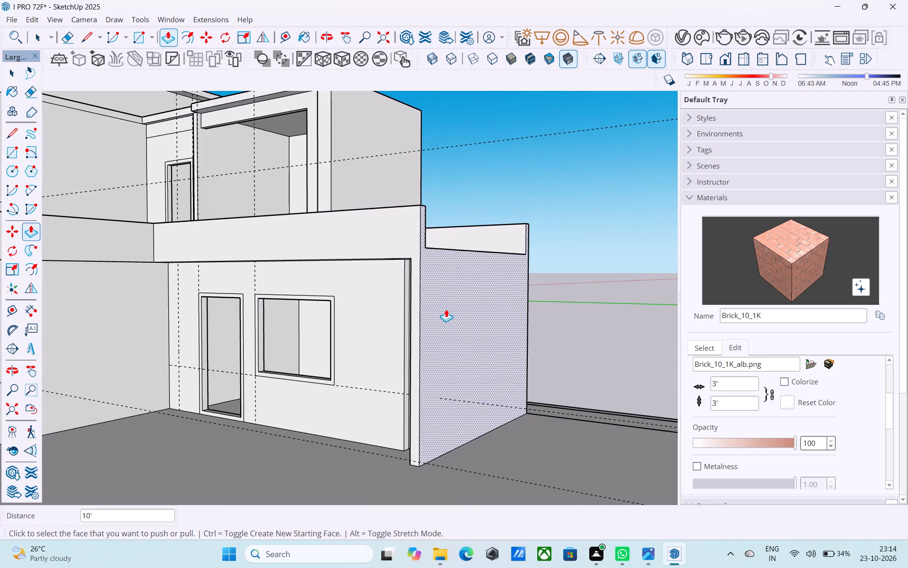
{"action": "middle_click_drag", "start_coordinate": [446, 309], "coordinate": [494, 300]}
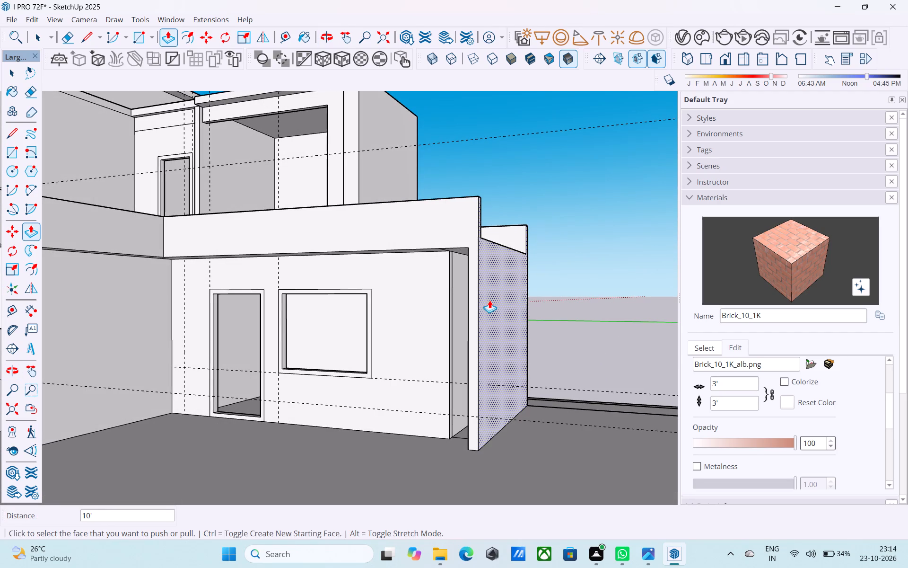
{"action": "scroll", "coordinate": [489, 300], "scroll_direction": "down", "scroll_amount": 5}
{"action": "middle_click_drag", "start_coordinate": [489, 300], "coordinate": [531, 309]}
{"action": "middle_click_drag", "start_coordinate": [527, 307], "coordinate": [594, 289]}
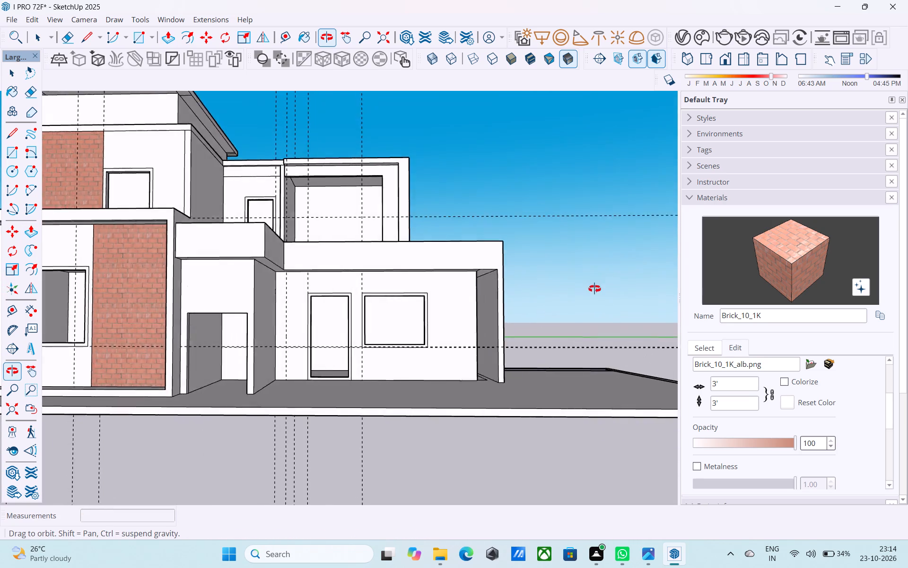
Draw an 18' 6" line along the middle of the side overhang's underside, from the wall strip's edge to the opposite wall.
{"action": "middle_click_drag", "start_coordinate": [594, 289], "coordinate": [615, 220]}
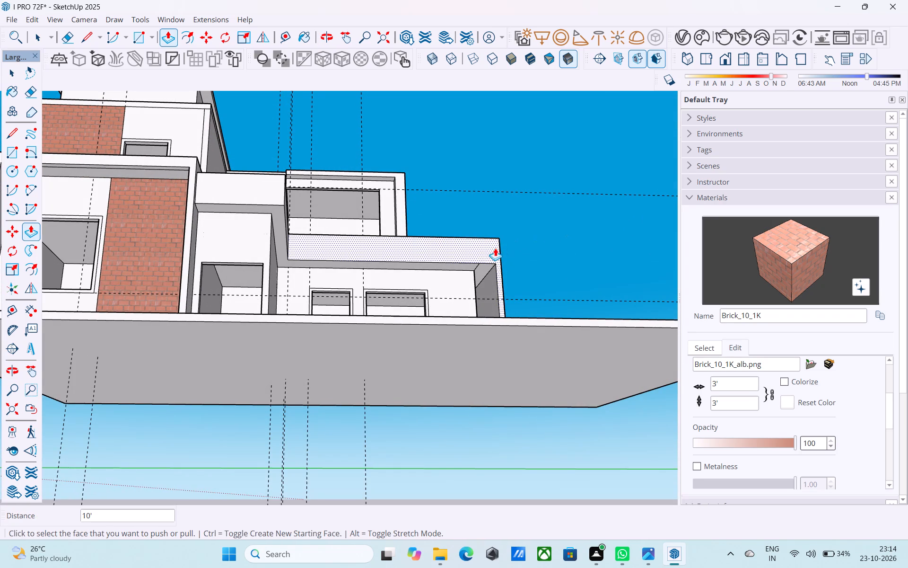
{"action": "middle_click_drag", "start_coordinate": [480, 255], "coordinate": [454, 257]}
{"action": "scroll", "coordinate": [445, 268], "scroll_direction": "up", "scroll_amount": 7}
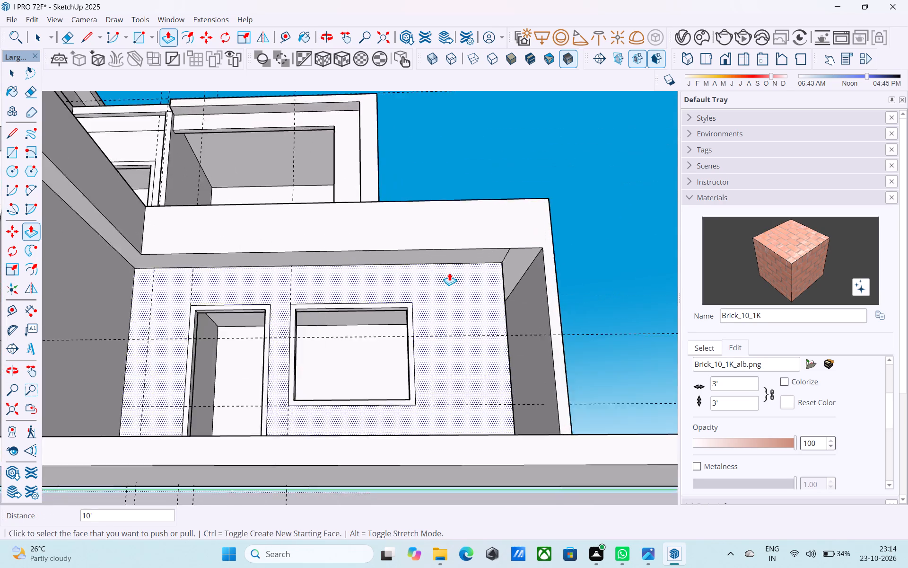
{"action": "scroll", "coordinate": [449, 273], "scroll_direction": "up", "scroll_amount": 2}
{"action": "key", "text": "space"}
{"action": "middle_click_drag", "start_coordinate": [495, 255], "coordinate": [379, 268], "text": "shift"}
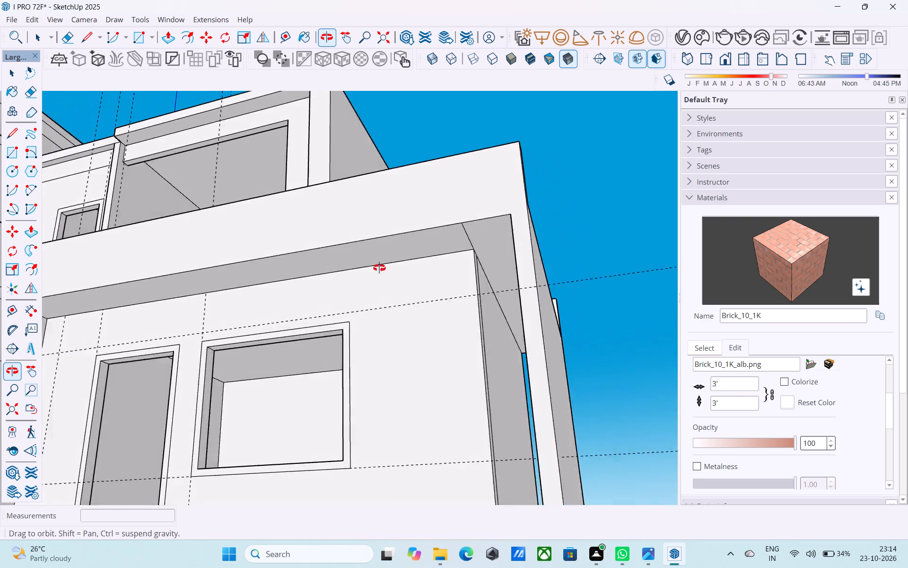
{"action": "middle_click_drag", "start_coordinate": [379, 268], "coordinate": [428, 281], "text": "shift"}
{"action": "scroll", "coordinate": [468, 267], "scroll_direction": "up", "scroll_amount": 6}
{"action": "key", "text": "l"}
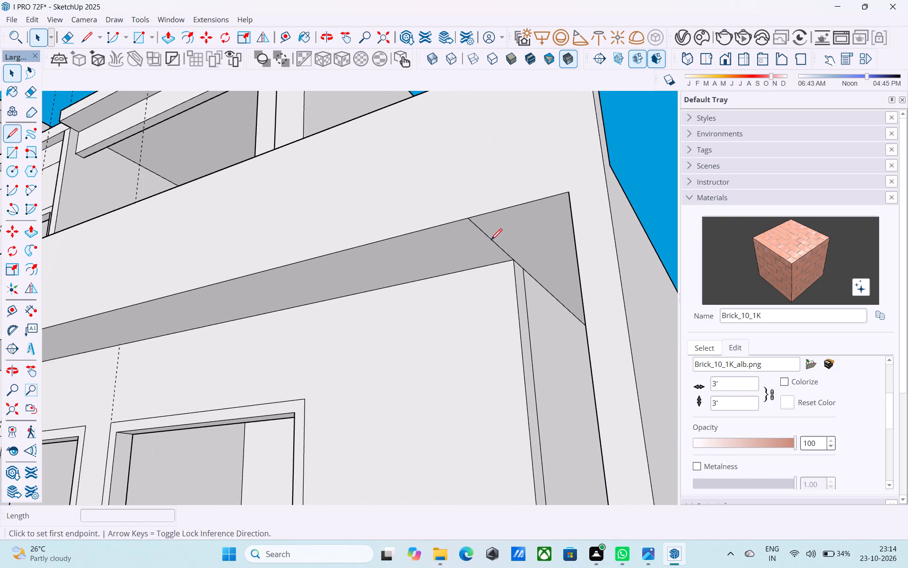
{"action": "left_click", "coordinate": [494, 239]}
{"action": "scroll", "coordinate": [493, 239], "scroll_direction": "down", "scroll_amount": 4}
{"action": "middle_click_drag", "start_coordinate": [416, 251], "coordinate": [650, 262], "text": "shift"}
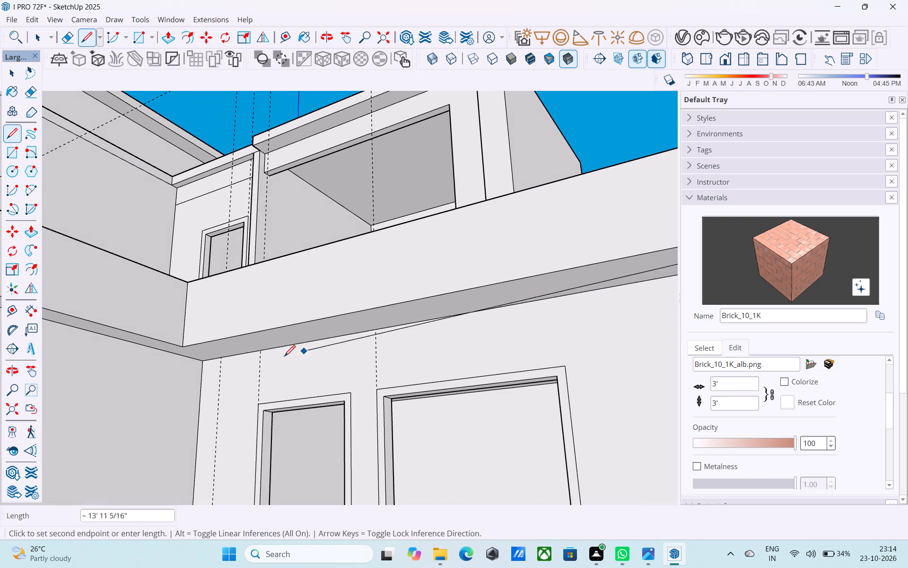
{"action": "scroll", "coordinate": [192, 355], "scroll_direction": "up", "scroll_amount": 3}
{"action": "left_click", "coordinate": [180, 356]}
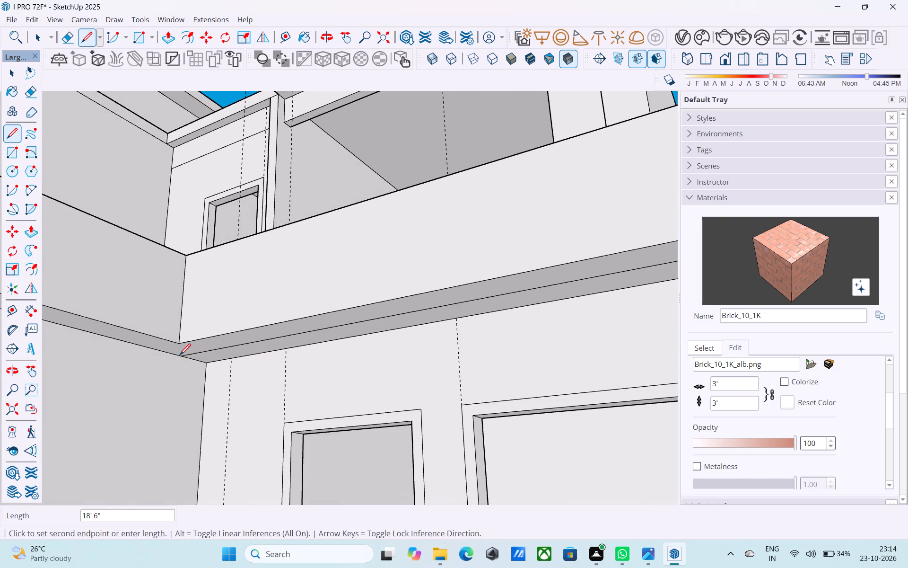
Push/Pull the top of the parapet along the front and porch edges of the lower roof down flush with the roof slab.
{"action": "scroll", "coordinate": [305, 329], "scroll_direction": "down", "scroll_amount": 1, "text": "shift"}
{"action": "middle_click_drag", "start_coordinate": [301, 329], "coordinate": [146, 324], "text": "shift"}
{"action": "scroll", "coordinate": [321, 283], "scroll_direction": "down", "scroll_amount": 5}
{"action": "middle_click_drag", "start_coordinate": [320, 283], "coordinate": [307, 278], "text": "shift"}
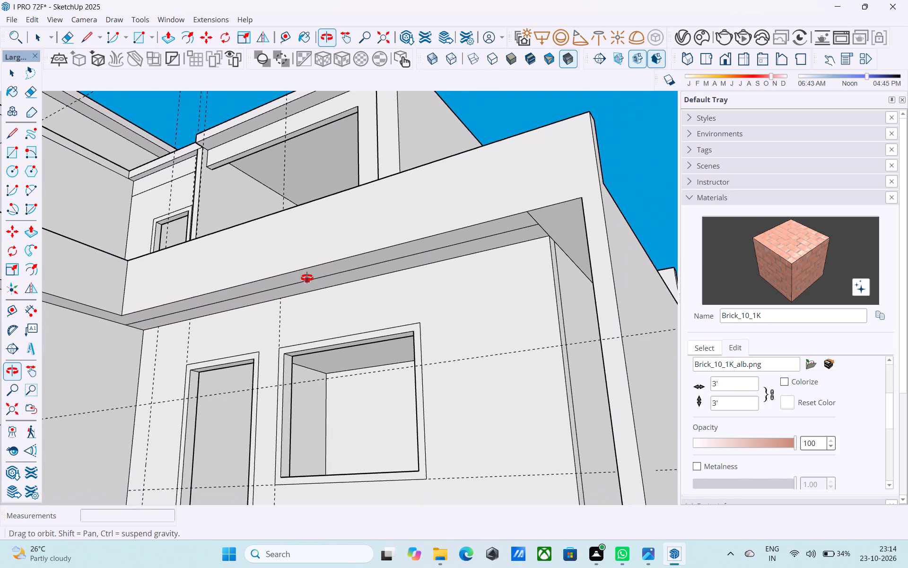
{"action": "middle_click_drag", "start_coordinate": [307, 278], "coordinate": [227, 397], "text": "shift"}
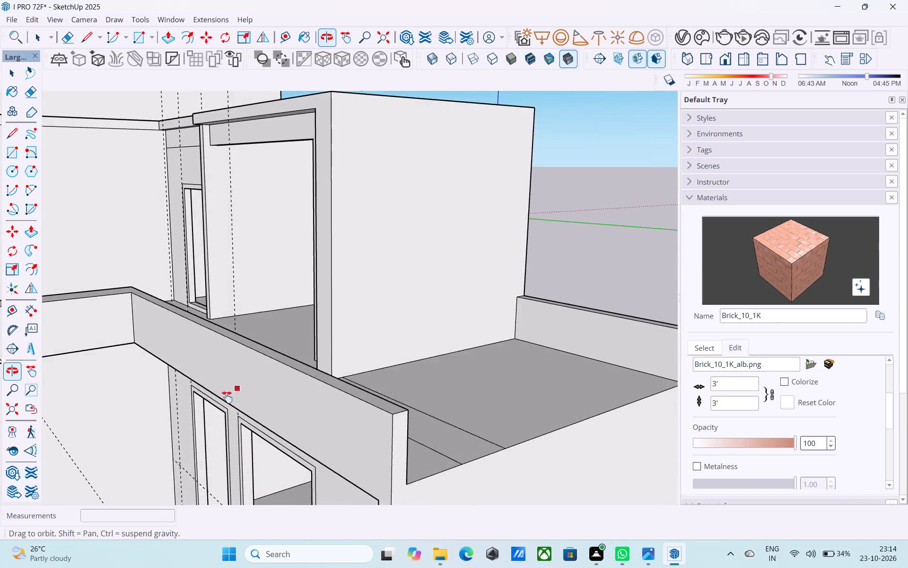
{"action": "middle_click_drag", "start_coordinate": [227, 397], "coordinate": [239, 389], "text": "shift"}
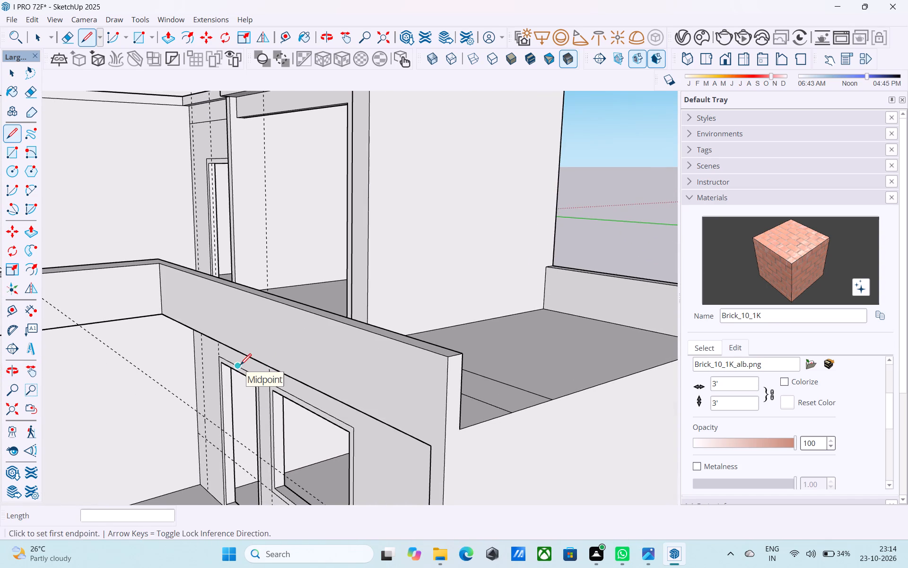
{"action": "scroll", "coordinate": [240, 366], "scroll_direction": "down", "scroll_amount": 6}
{"action": "middle_click_drag", "start_coordinate": [240, 366], "coordinate": [315, 369]}
{"action": "scroll", "coordinate": [304, 308], "scroll_direction": "down", "scroll_amount": 5}
{"action": "middle_click_drag", "start_coordinate": [331, 342], "coordinate": [358, 364]}
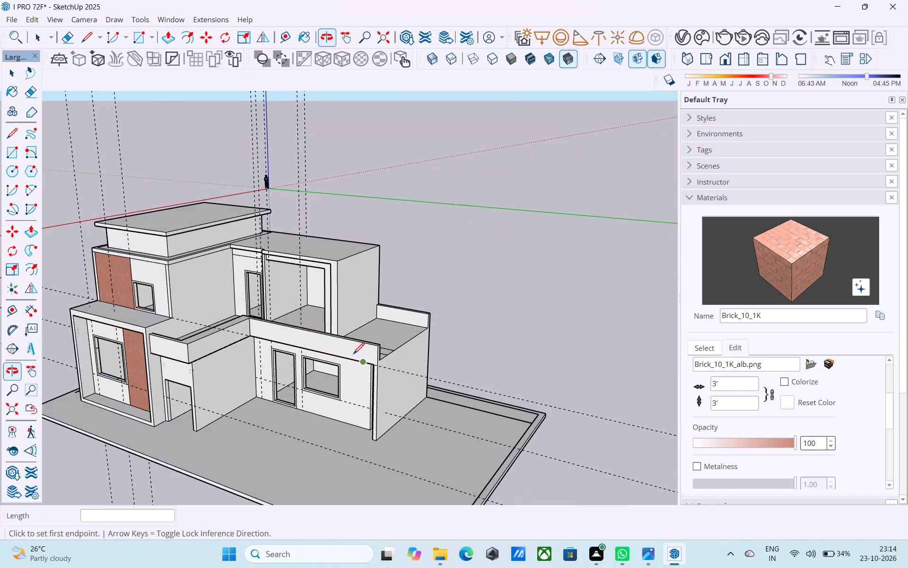
{"action": "scroll", "coordinate": [351, 351], "scroll_direction": "up", "scroll_amount": 5}
{"action": "key", "text": "space"}
{"action": "middle_click_drag", "start_coordinate": [348, 340], "coordinate": [188, 358]}
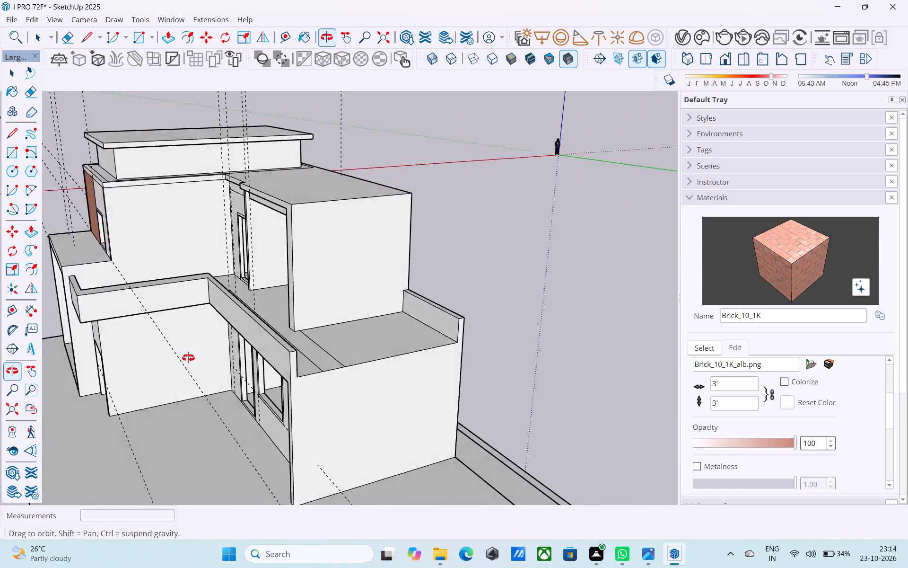
{"action": "middle_click_drag", "start_coordinate": [188, 358], "coordinate": [166, 369]}
{"action": "scroll", "coordinate": [251, 334], "scroll_direction": "up", "scroll_amount": 3}
{"action": "left_click", "coordinate": [252, 332]}
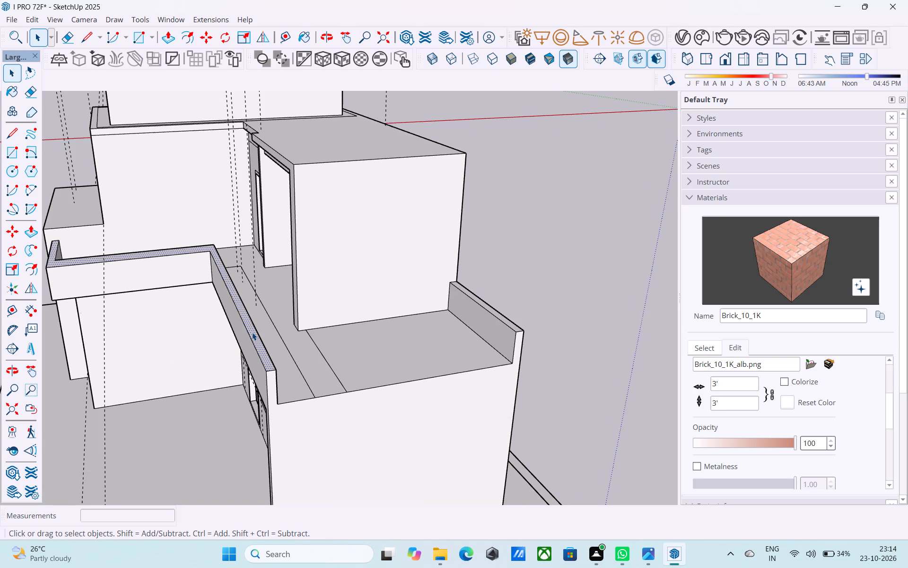
{"action": "key", "text": "p"}
{"action": "left_click", "coordinate": [252, 332]}
{"action": "left_click", "coordinate": [288, 383]}
{"action": "key", "text": "space"}
Push/Pull the joined front face of the side roof slab and side wall outward 6' to deepen the overhang.
{"action": "middle_click_drag", "start_coordinate": [261, 382], "coordinate": [284, 371]}
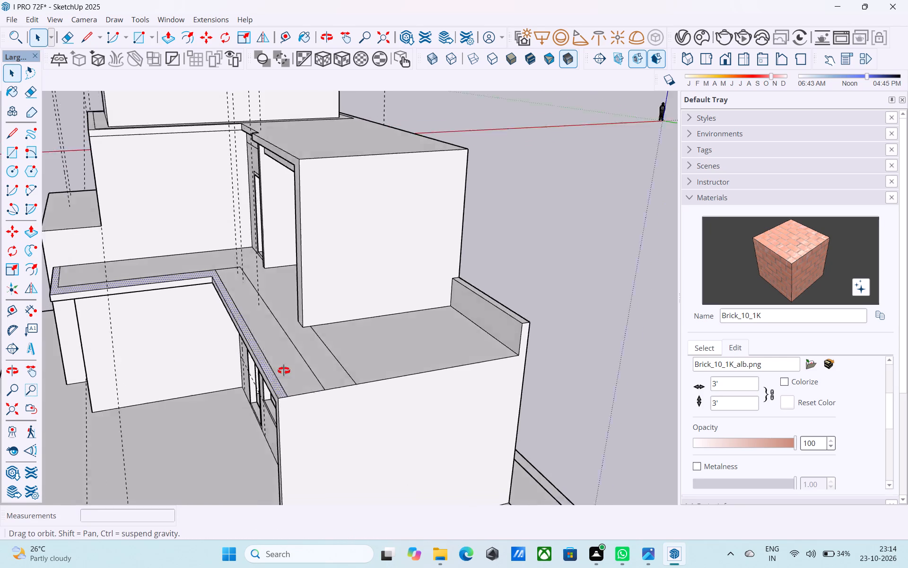
{"action": "middle_click_drag", "start_coordinate": [284, 371], "coordinate": [411, 347]}
{"action": "key", "text": "space"}
{"action": "left_click", "coordinate": [399, 334]}
{"action": "scroll", "coordinate": [399, 334], "scroll_direction": "up", "scroll_amount": 3}
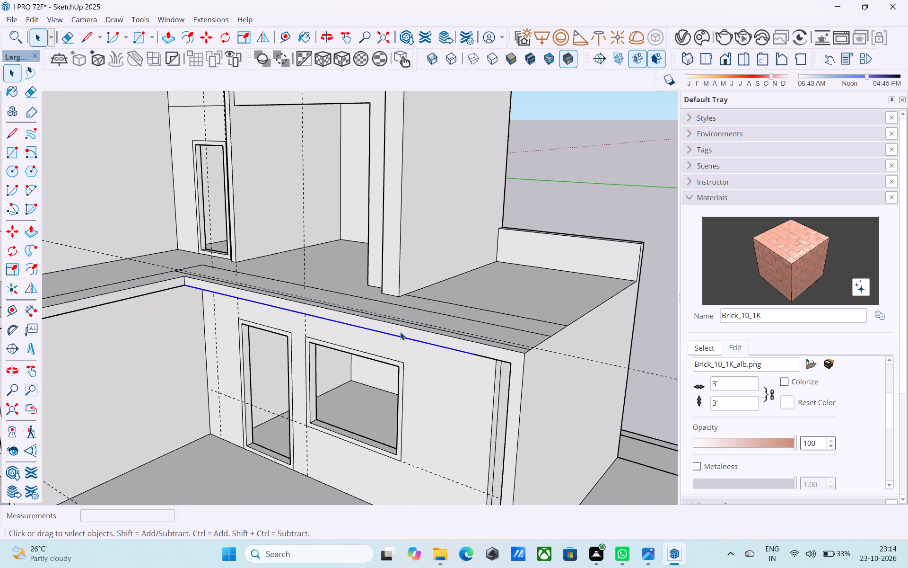
{"action": "left_click", "coordinate": [400, 332]}
{"action": "key", "text": "p"}
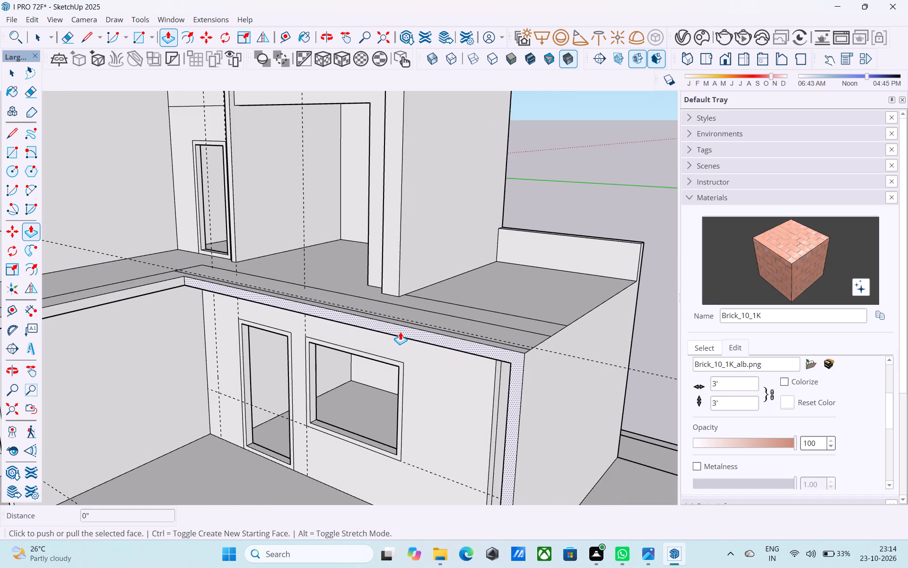
{"action": "left_click", "coordinate": [400, 332]}
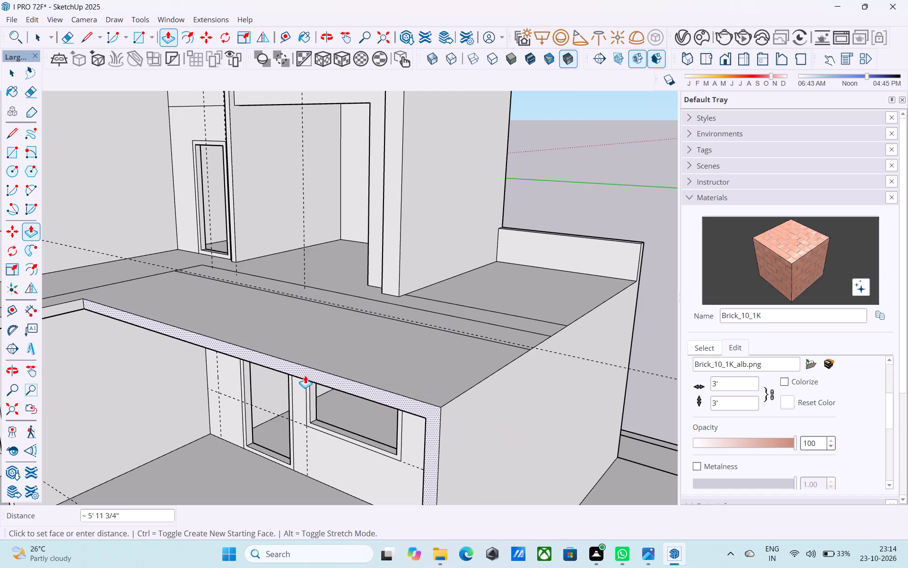
{"action": "type", "text": "6'"}
{"action": "key", "text": "Return"}
{"action": "key", "text": "space"}
Draw an 18' 6" line across the deepened overhang's underside, from the midpoint of the side wall strip's edge to the opposite edge.
{"action": "middle_click_drag", "start_coordinate": [305, 375], "coordinate": [338, 329]}
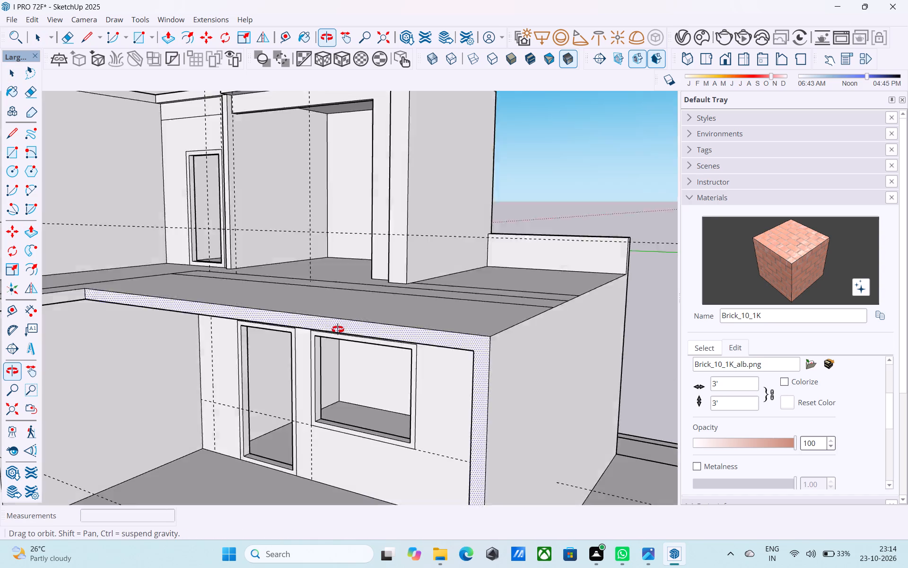
{"action": "middle_click_drag", "start_coordinate": [338, 329], "coordinate": [413, 351]}
{"action": "scroll", "coordinate": [407, 343], "scroll_direction": "down", "scroll_amount": 7}
{"action": "middle_click_drag", "start_coordinate": [398, 346], "coordinate": [555, 351]}
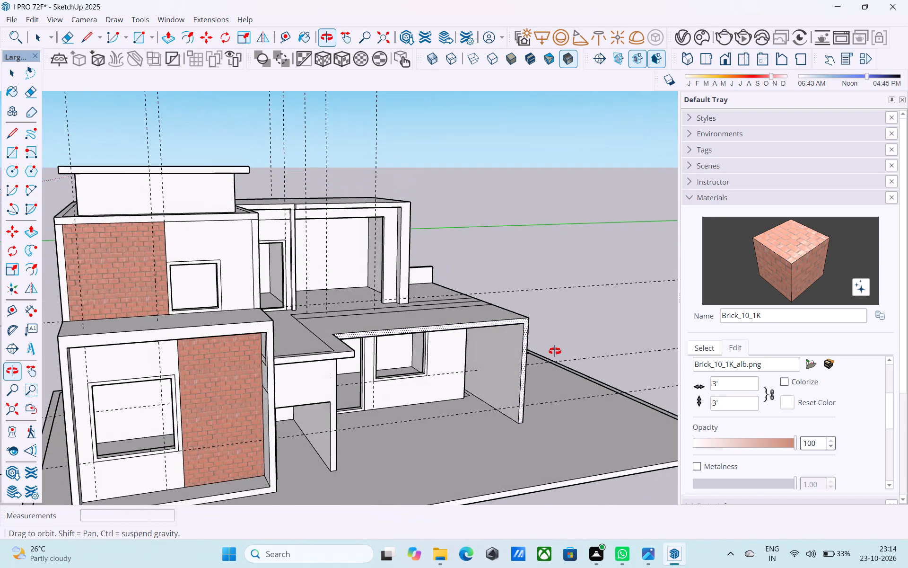
{"action": "middle_click_drag", "start_coordinate": [555, 351], "coordinate": [398, 235]}
{"action": "scroll", "coordinate": [412, 271], "scroll_direction": "up", "scroll_amount": 6}
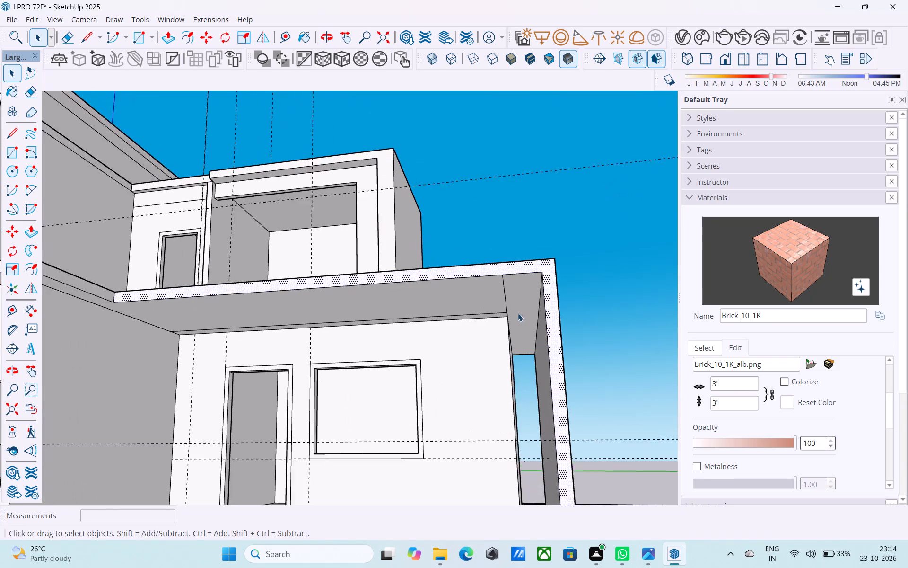
{"action": "scroll", "coordinate": [518, 313], "scroll_direction": "up", "scroll_amount": 2}
{"action": "key", "text": "l"}
{"action": "left_click", "coordinate": [499, 291]}
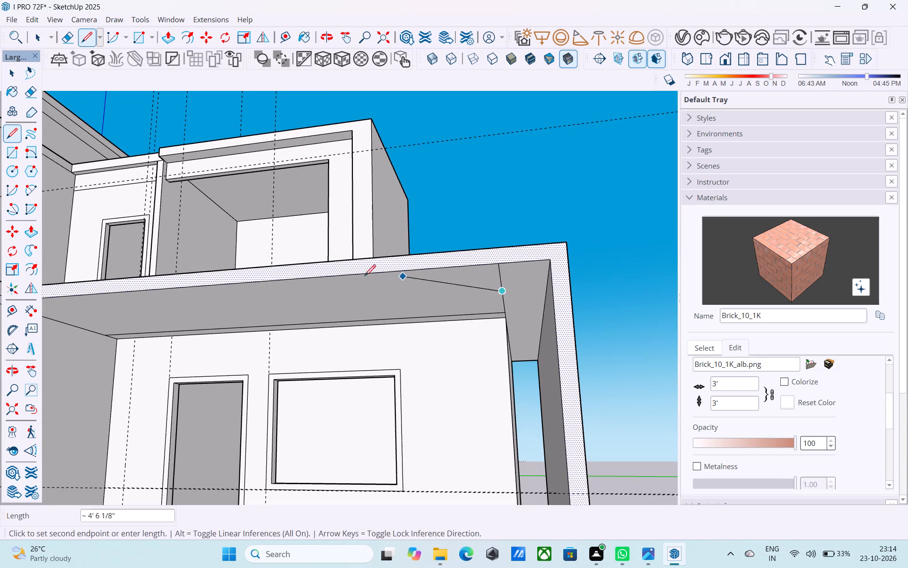
{"action": "middle_click_drag", "start_coordinate": [364, 277], "coordinate": [430, 262], "text": "shift"}
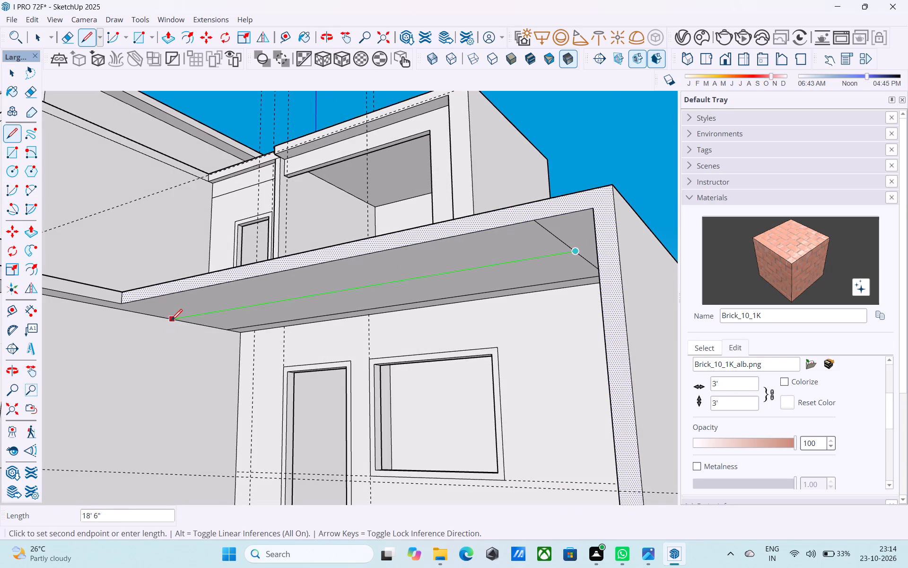
{"action": "left_click", "coordinate": [171, 321]}
Copy the new underside line 6" towards the overhang's front edge to mark a narrow strip.
{"action": "middle_click_drag", "start_coordinate": [428, 306], "coordinate": [407, 302], "text": "shift"}
{"action": "scroll", "coordinate": [540, 259], "scroll_direction": "up", "scroll_amount": 3}
{"action": "key", "text": "space"}
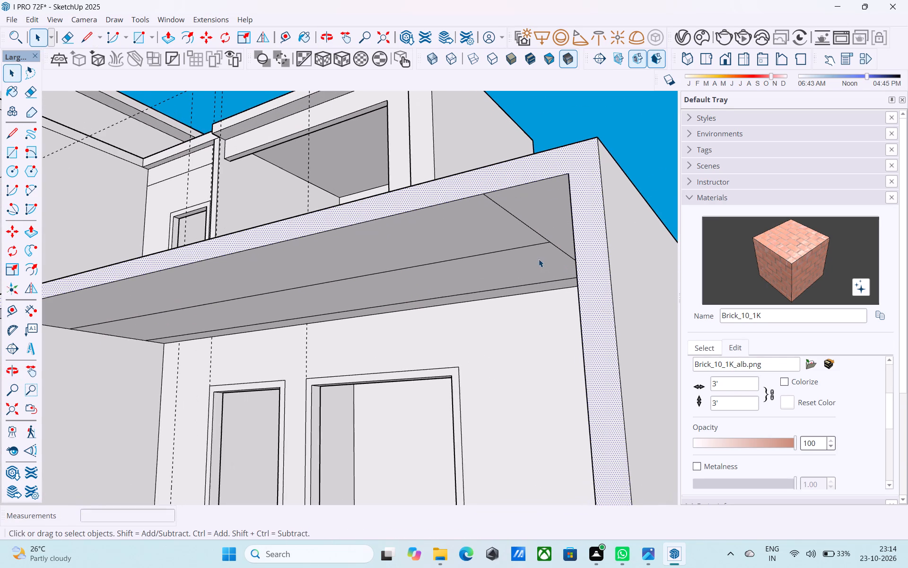
{"action": "left_click", "coordinate": [533, 249]}
{"action": "left_click", "coordinate": [532, 245]}
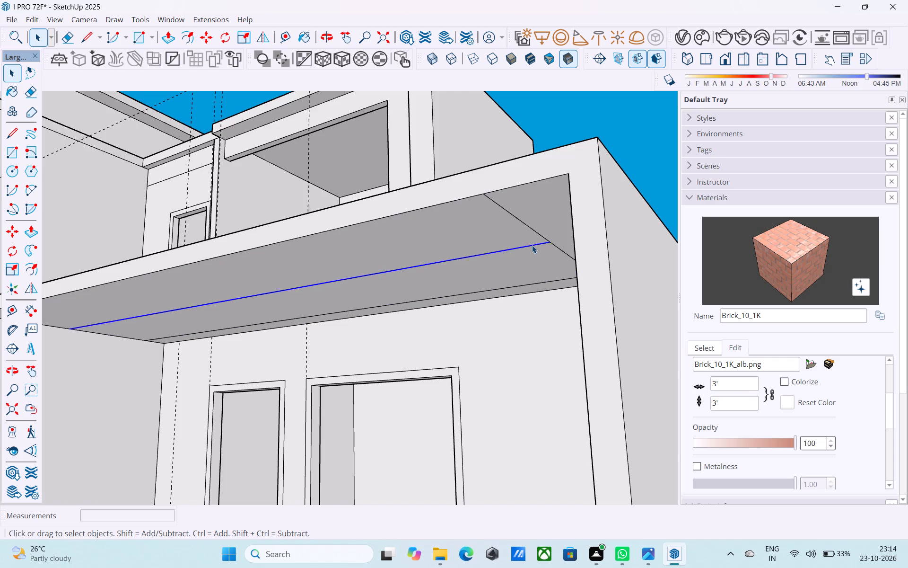
{"action": "key", "text": "m"}
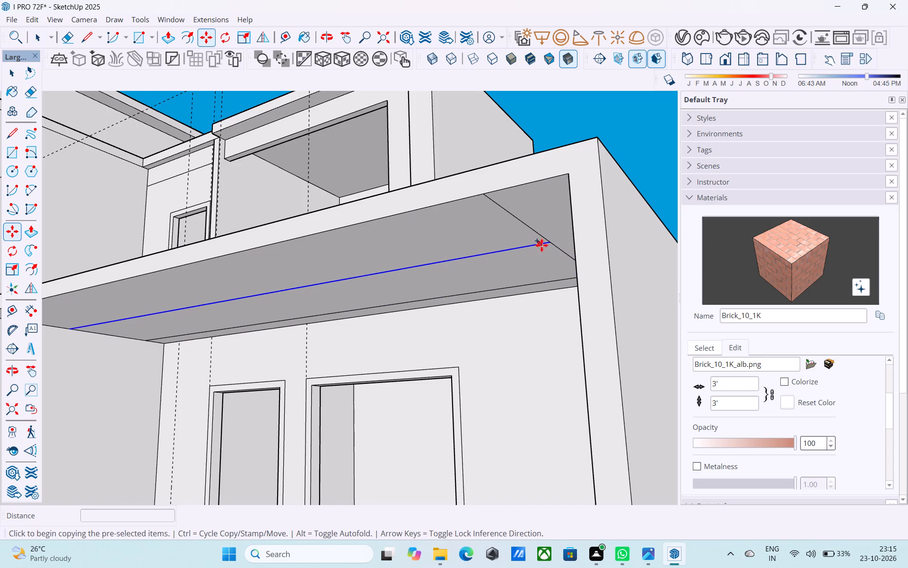
{"action": "left_click", "coordinate": [551, 244]}
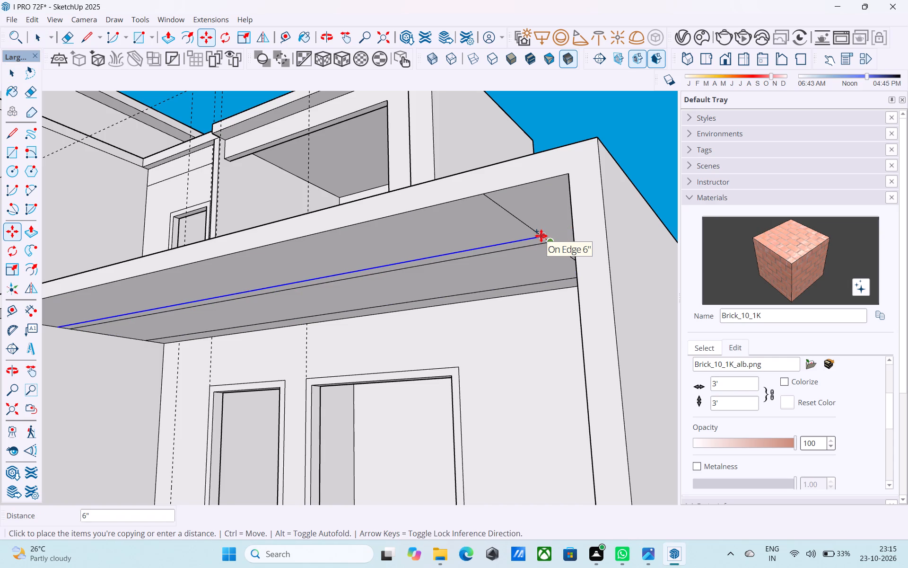
{"action": "left_click", "coordinate": [541, 236]}
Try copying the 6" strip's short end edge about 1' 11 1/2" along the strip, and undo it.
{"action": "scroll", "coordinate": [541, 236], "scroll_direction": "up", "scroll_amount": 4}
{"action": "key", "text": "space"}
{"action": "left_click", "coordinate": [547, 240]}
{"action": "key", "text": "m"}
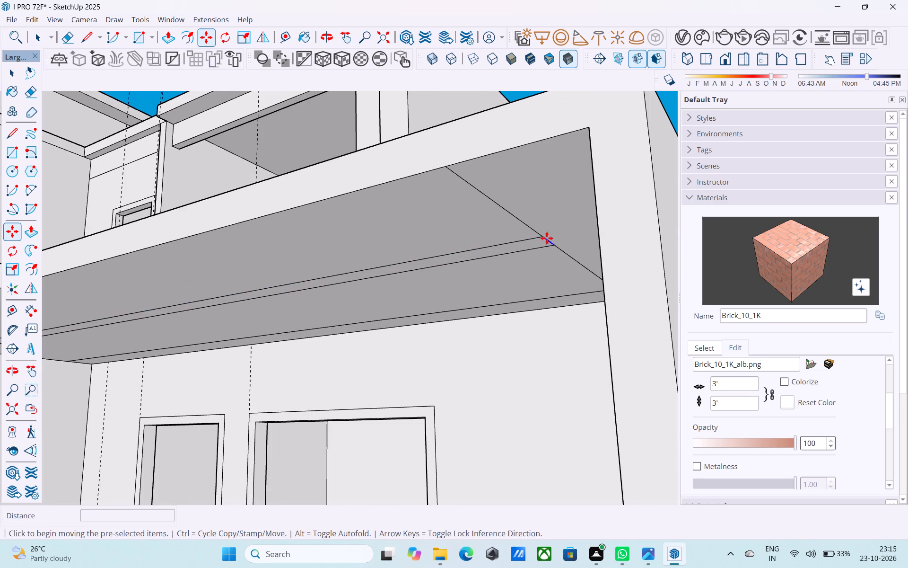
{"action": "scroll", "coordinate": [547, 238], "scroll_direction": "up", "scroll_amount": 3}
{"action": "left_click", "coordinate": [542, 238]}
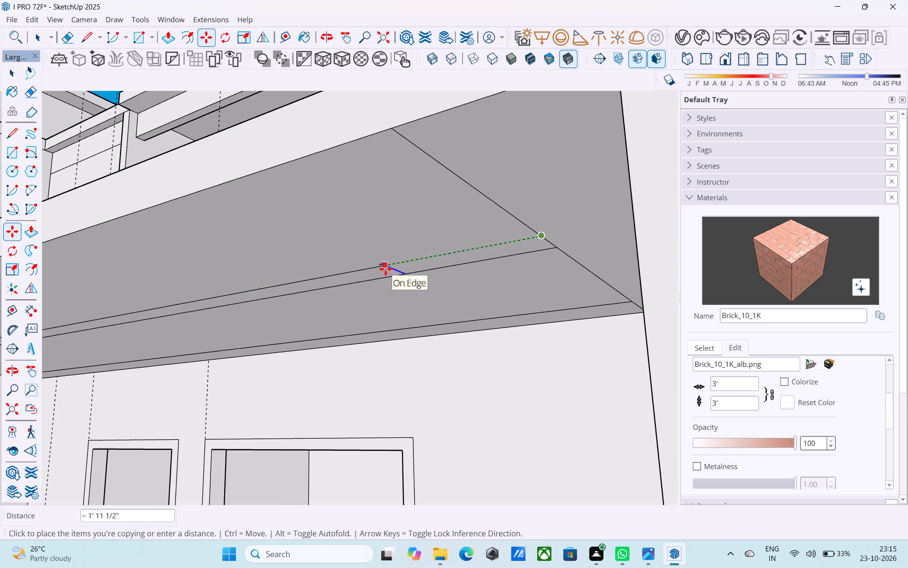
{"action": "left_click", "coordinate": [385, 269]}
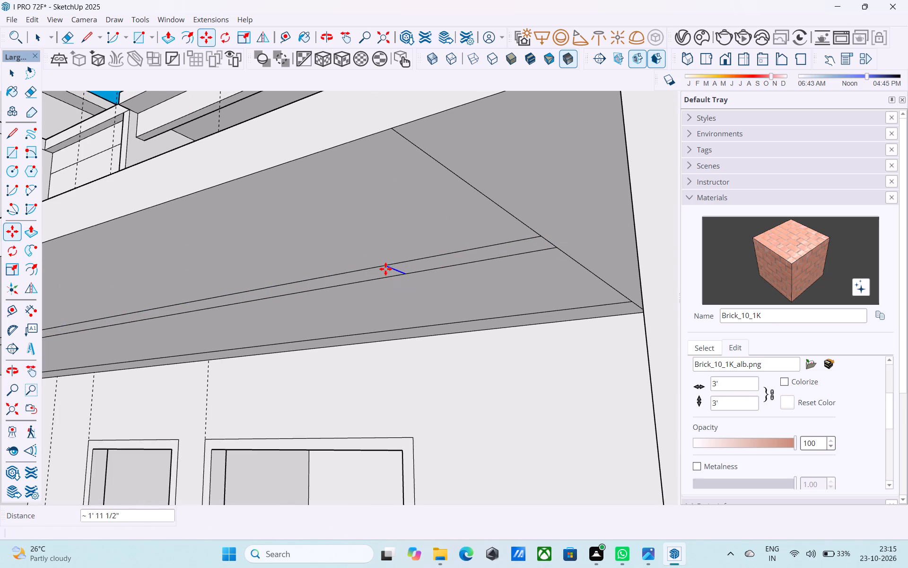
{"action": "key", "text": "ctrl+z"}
Copy the 6" strip's short end edge 4' along the strip and divide that distance into 12 equal spaces.
{"action": "key", "text": "space"}
{"action": "left_click", "coordinate": [544, 239]}
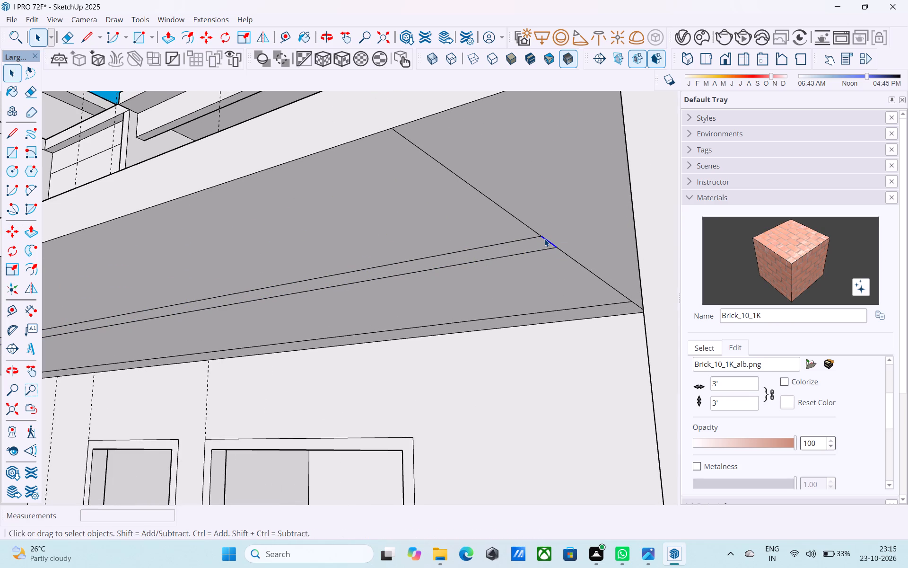
{"action": "key", "text": "m"}
{"action": "left_click", "coordinate": [541, 239]}
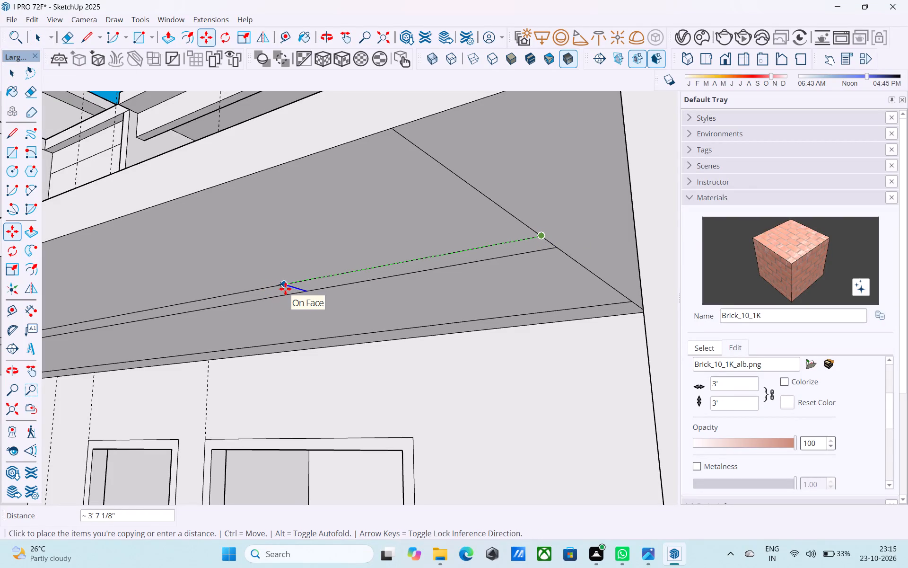
{"action": "type", "text": "4'"}
{"action": "key", "text": "Return"}
{"action": "key", "text": "slash"}
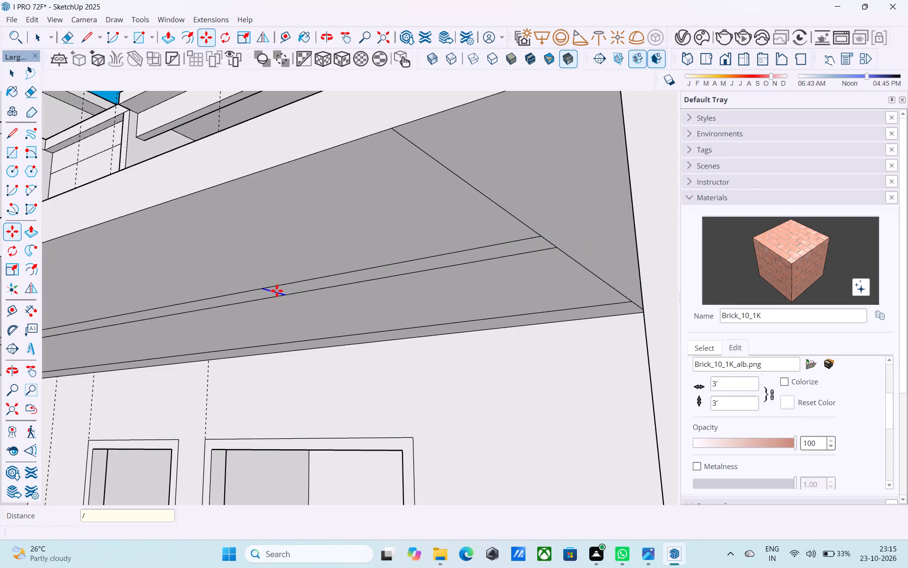
{"action": "type", "text": "12"}
{"action": "key", "text": "Return"}
Push/Pull the divided strip's cell farthest from the side wall down to the floor to form a slim post.
{"action": "key", "text": "space"}
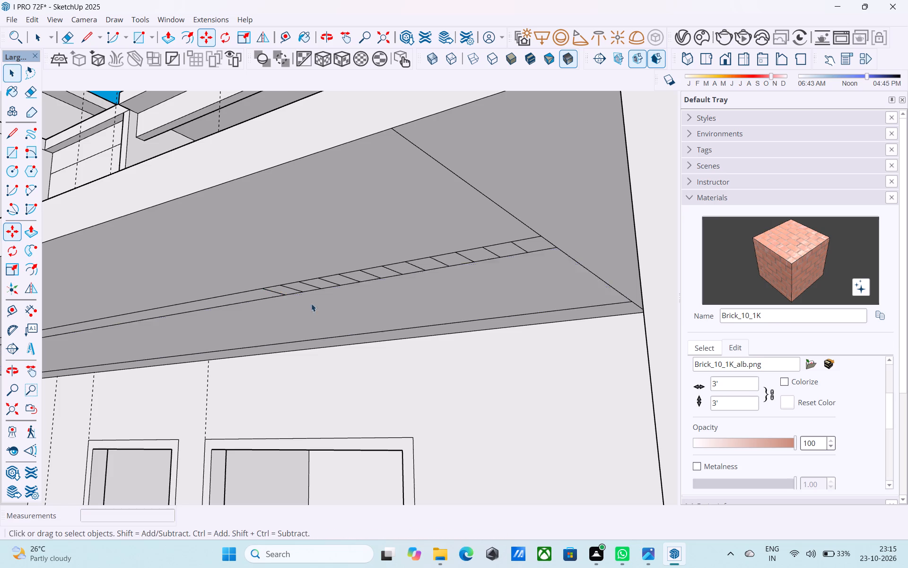
{"action": "scroll", "coordinate": [310, 303], "scroll_direction": "up", "scroll_amount": 2}
{"action": "left_click", "coordinate": [278, 284]}
{"action": "left_click", "coordinate": [277, 285]}
{"action": "key", "text": "p"}
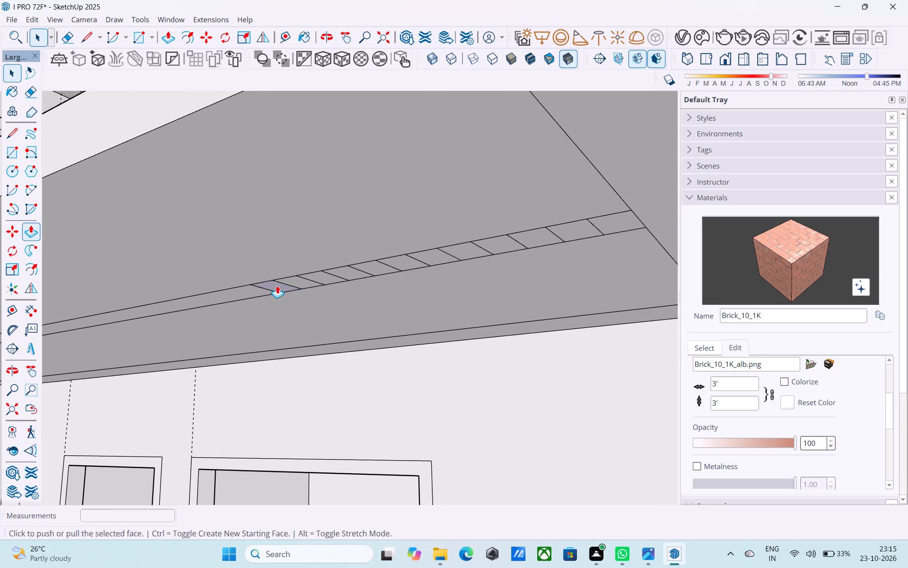
{"action": "left_click", "coordinate": [277, 285]}
{"action": "scroll", "coordinate": [276, 310], "scroll_direction": "down", "scroll_amount": 16}
{"action": "middle_click_drag", "start_coordinate": [279, 326], "coordinate": [387, 454]}
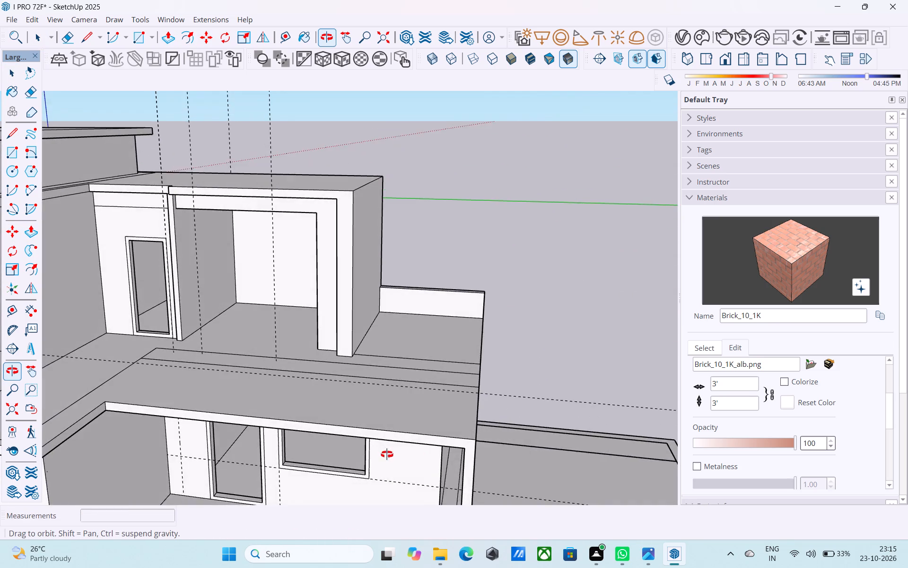
{"action": "middle_click_drag", "start_coordinate": [387, 454], "coordinate": [430, 271]}
{"action": "left_click", "coordinate": [399, 382]}
{"action": "middle_click_drag", "start_coordinate": [484, 293], "coordinate": [433, 267], "text": "shift"}
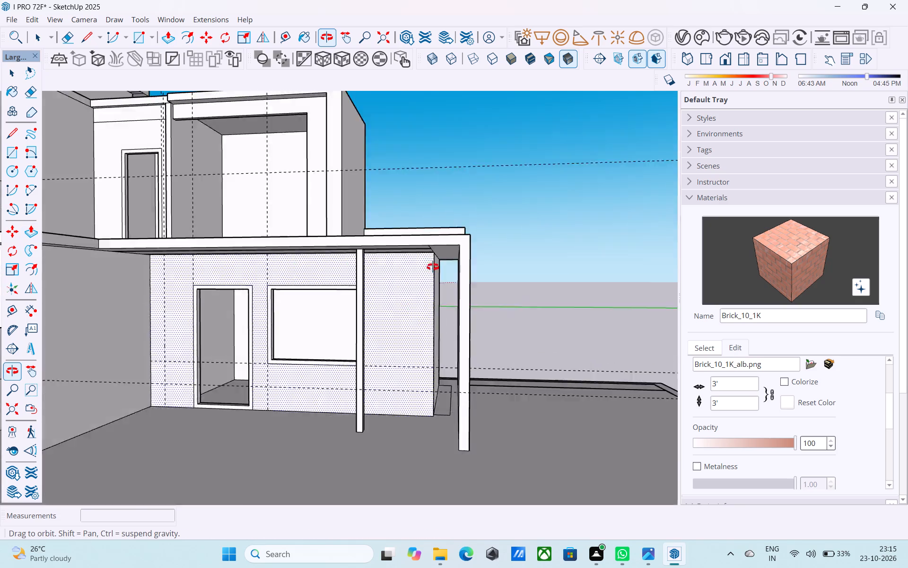
Push/Pull five more alternate cells of the divided overhang strip down 10' to form a row of slim posts.
{"action": "middle_click_drag", "start_coordinate": [433, 267], "coordinate": [411, 236], "text": "shift"}
{"action": "scroll", "coordinate": [377, 231], "scroll_direction": "up", "scroll_amount": 14}
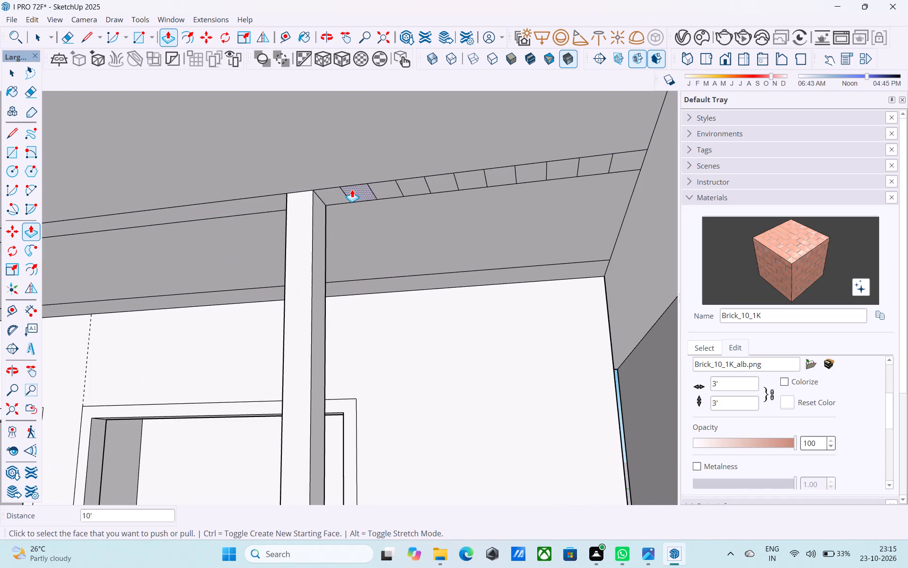
{"action": "double_click", "coordinate": [352, 189]}
{"action": "double_click", "coordinate": [408, 186]}
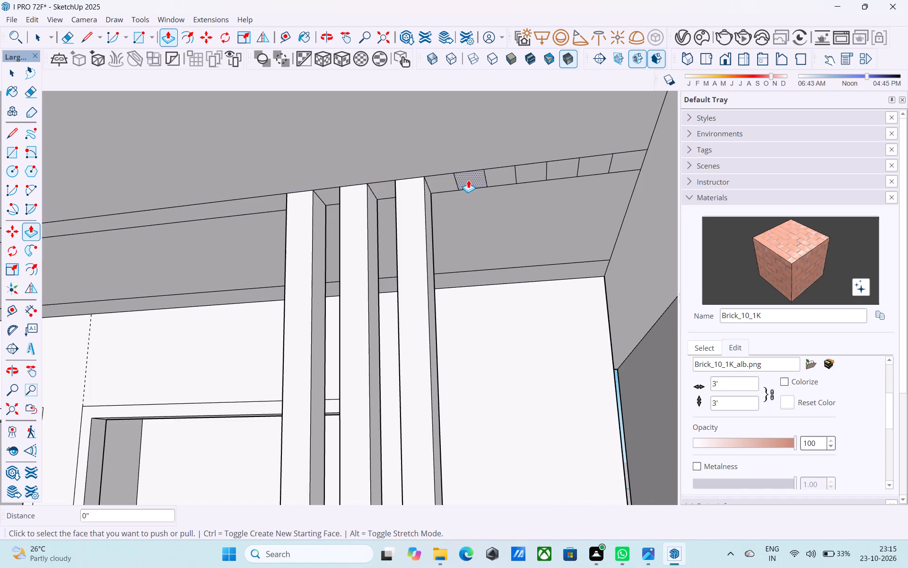
{"action": "double_click", "coordinate": [469, 180]}
{"action": "scroll", "coordinate": [469, 180], "scroll_direction": "up", "scroll_amount": 1}
{"action": "middle_click_drag", "start_coordinate": [469, 180], "coordinate": [427, 183], "text": "shift"}
{"action": "double_click", "coordinate": [502, 178]}
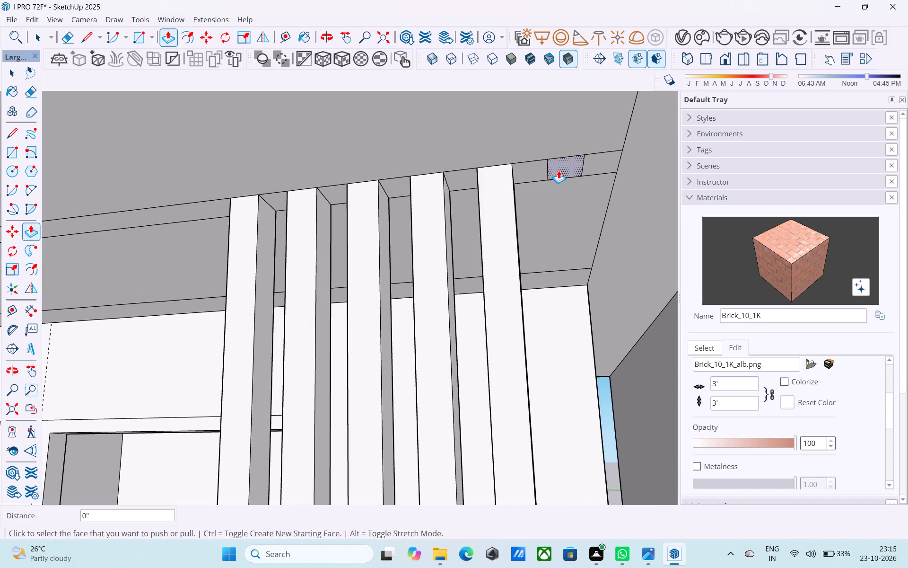
{"action": "double_click", "coordinate": [559, 170]}
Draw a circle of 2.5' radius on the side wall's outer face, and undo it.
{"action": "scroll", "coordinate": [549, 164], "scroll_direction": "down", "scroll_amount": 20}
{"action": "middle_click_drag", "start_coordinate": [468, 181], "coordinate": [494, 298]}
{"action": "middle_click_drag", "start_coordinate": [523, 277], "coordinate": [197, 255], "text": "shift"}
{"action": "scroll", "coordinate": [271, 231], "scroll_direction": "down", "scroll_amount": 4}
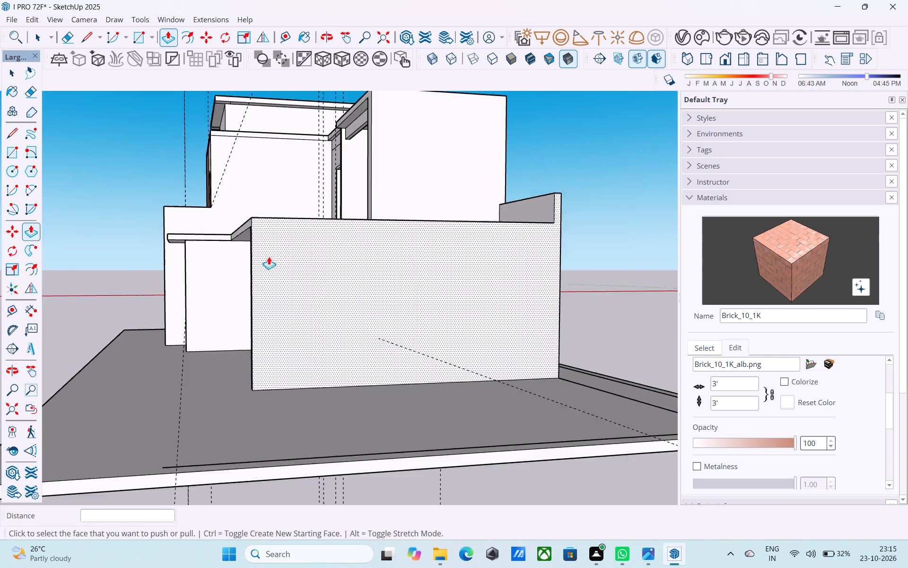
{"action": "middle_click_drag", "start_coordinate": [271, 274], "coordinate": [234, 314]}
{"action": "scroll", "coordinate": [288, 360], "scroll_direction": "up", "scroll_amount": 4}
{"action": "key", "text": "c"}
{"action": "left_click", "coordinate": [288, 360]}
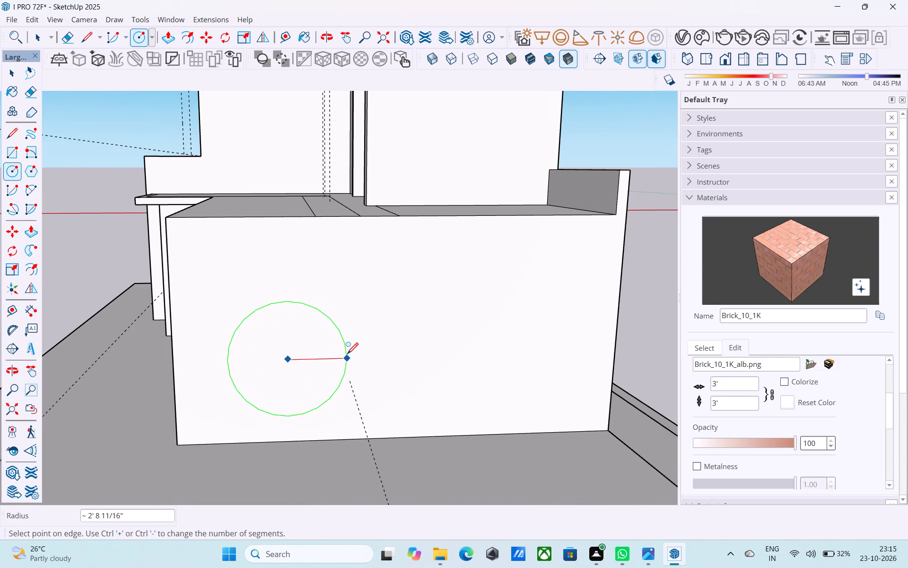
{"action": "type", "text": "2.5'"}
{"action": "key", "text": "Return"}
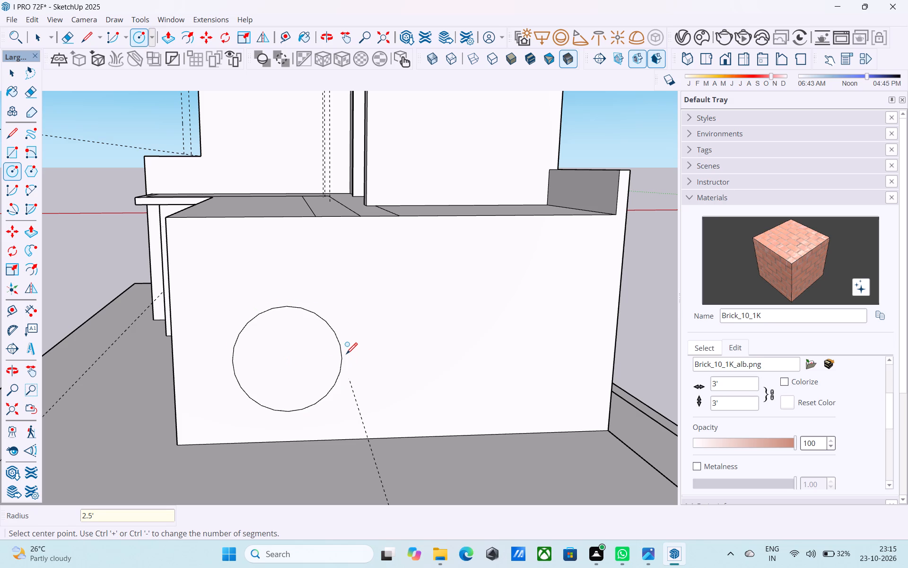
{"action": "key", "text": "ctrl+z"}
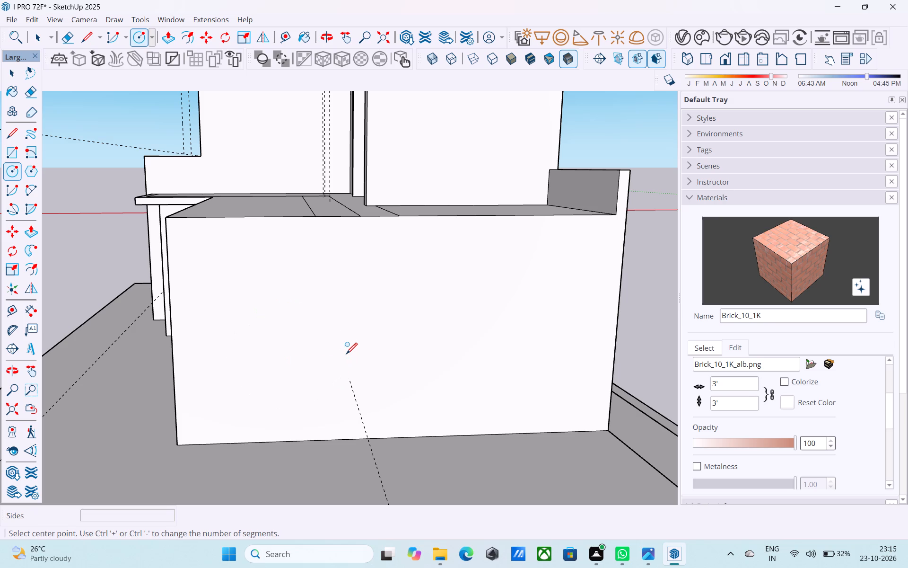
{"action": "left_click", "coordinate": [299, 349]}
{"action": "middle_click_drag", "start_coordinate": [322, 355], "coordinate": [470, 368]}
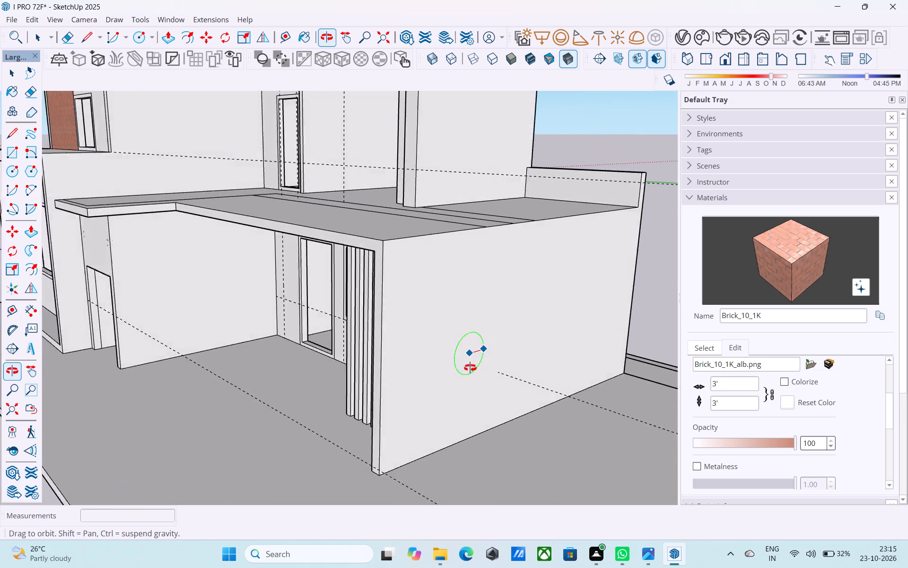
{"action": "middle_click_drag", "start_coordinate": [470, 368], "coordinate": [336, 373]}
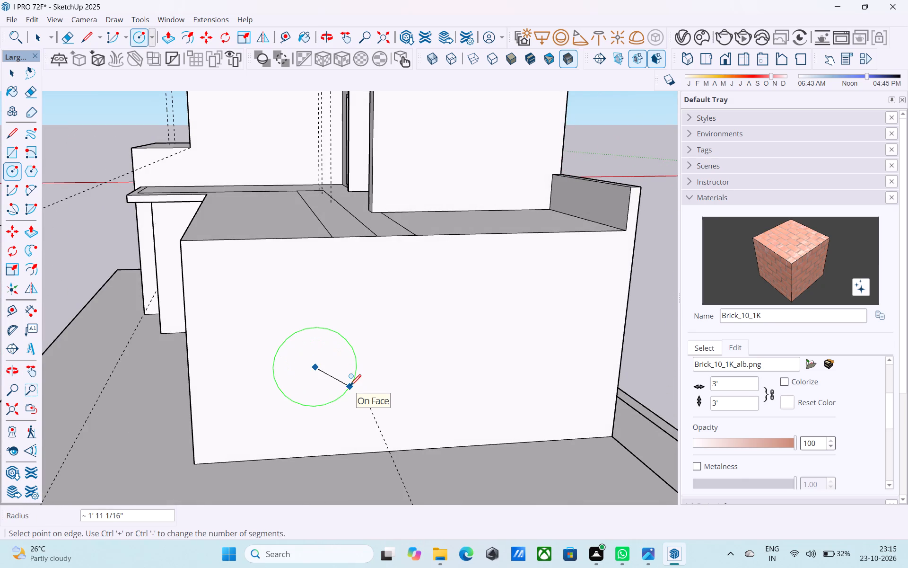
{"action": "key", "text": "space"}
Draw a 50-sided circle of 2' radius on the side wall's outer face, in the lower half towards the front edge.
{"action": "type", "text": "C50"}
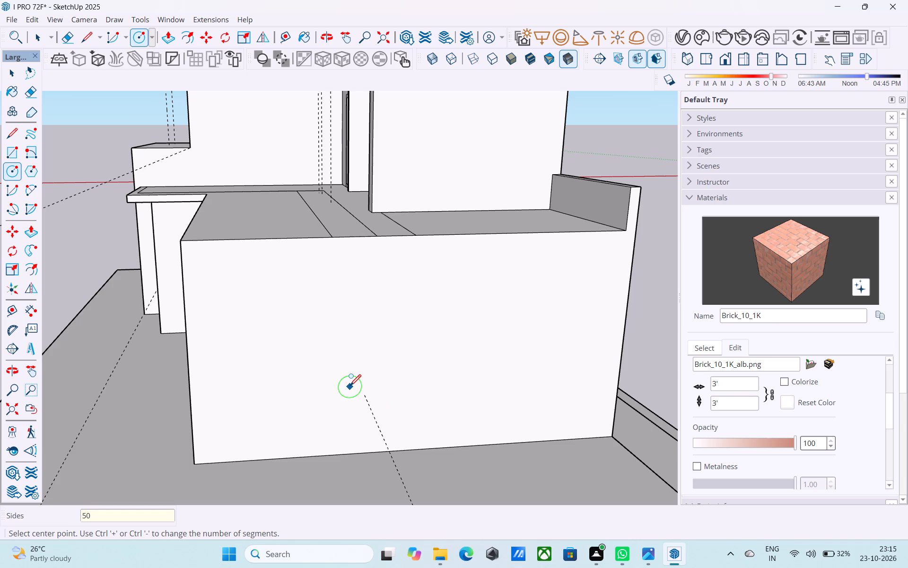
{"action": "key", "text": "Return"}
{"action": "left_click", "coordinate": [332, 372]}
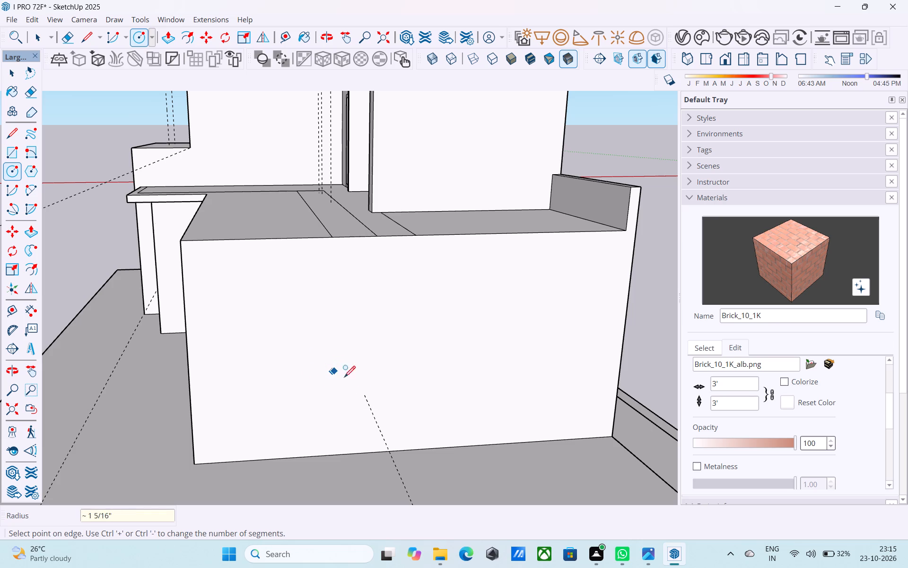
{"action": "type", "text": "2'"}
{"action": "key", "text": "Return"}
{"action": "key", "text": "space"}
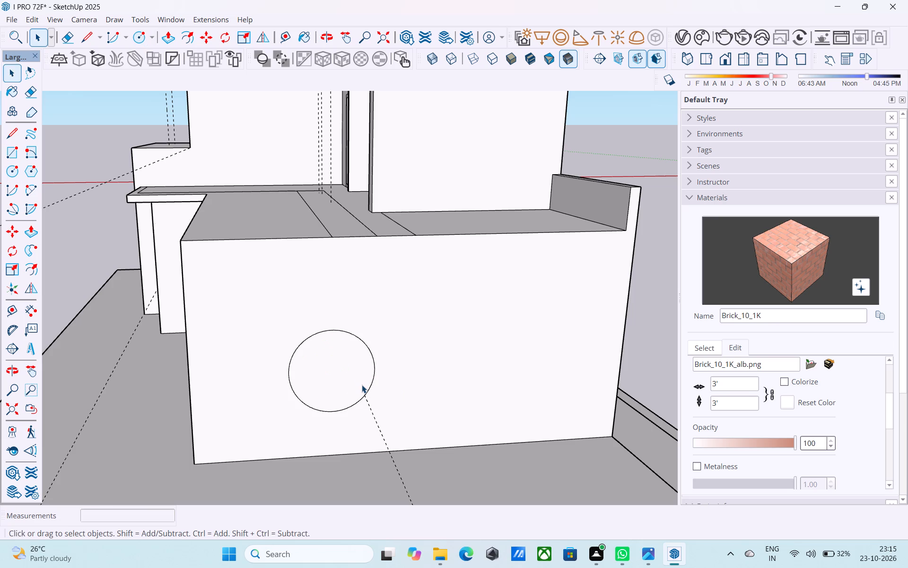
Push/Pull the circle 6" through the side wall to cut a round opening.
{"action": "left_click", "coordinate": [362, 385]}
{"action": "key", "text": "p"}
{"action": "left_click", "coordinate": [357, 385]}
{"action": "left_click", "coordinate": [344, 368]}
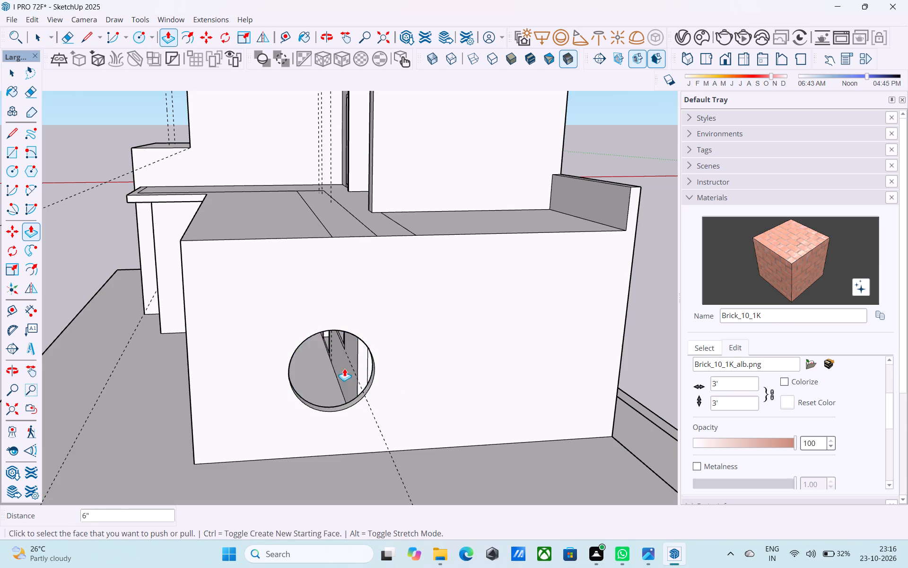
{"action": "middle_click_drag", "start_coordinate": [344, 368], "coordinate": [624, 356]}
{"action": "scroll", "coordinate": [618, 354], "scroll_direction": "down", "scroll_amount": 3}
{"action": "middle_click_drag", "start_coordinate": [589, 370], "coordinate": [672, 335]}
{"action": "key", "text": "space"}
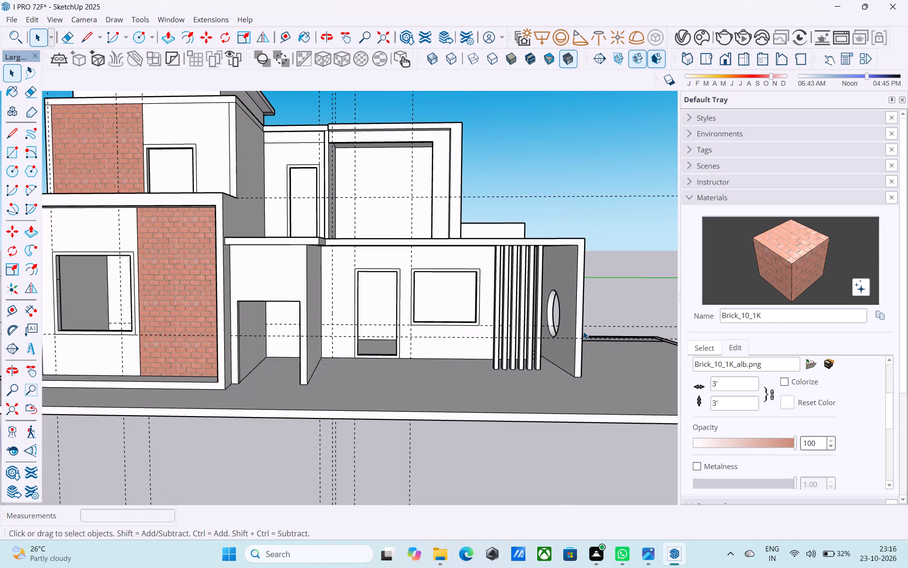
Save the model.
{"action": "middle_click_drag", "start_coordinate": [581, 331], "coordinate": [574, 331]}
{"action": "key", "text": "ctrl+s"}
{"action": "scroll", "coordinate": [533, 328], "scroll_direction": "down", "scroll_amount": 3}
{"action": "middle_click_drag", "start_coordinate": [528, 329], "coordinate": [567, 377]}
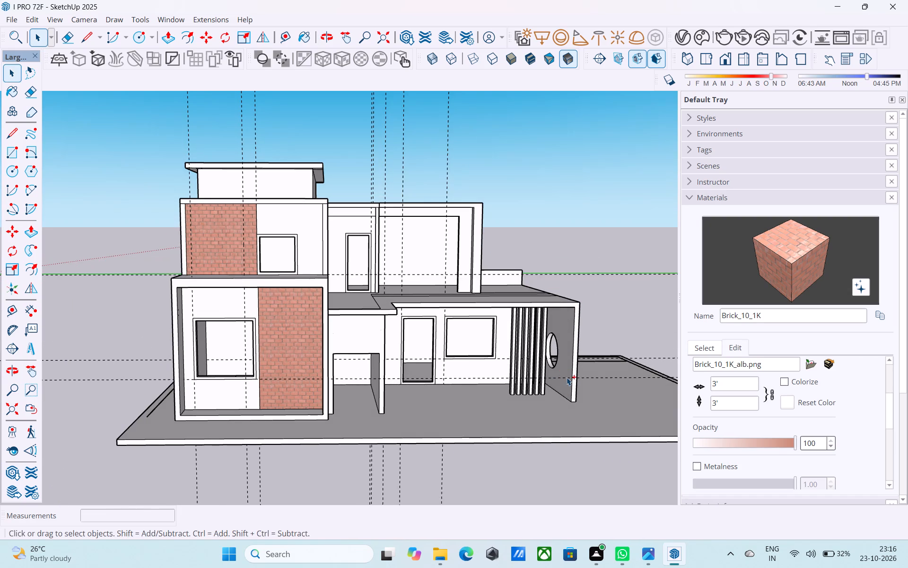
{"action": "key", "text": "ctrl+s"}
Switch from editing the brick material to browsing the Brick collection.
{"action": "middle_click_drag", "start_coordinate": [499, 370], "coordinate": [473, 337]}
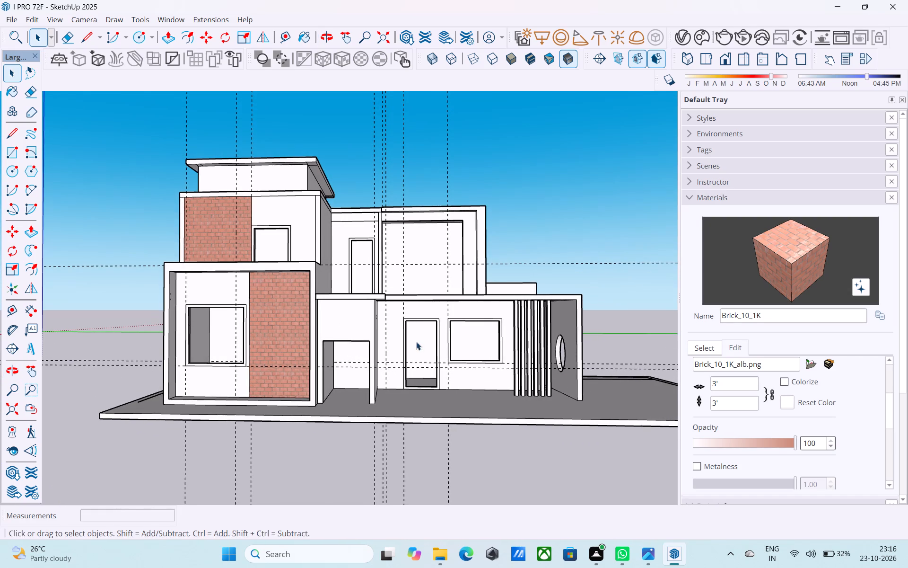
{"action": "middle_click_drag", "start_coordinate": [414, 343], "coordinate": [421, 382]}
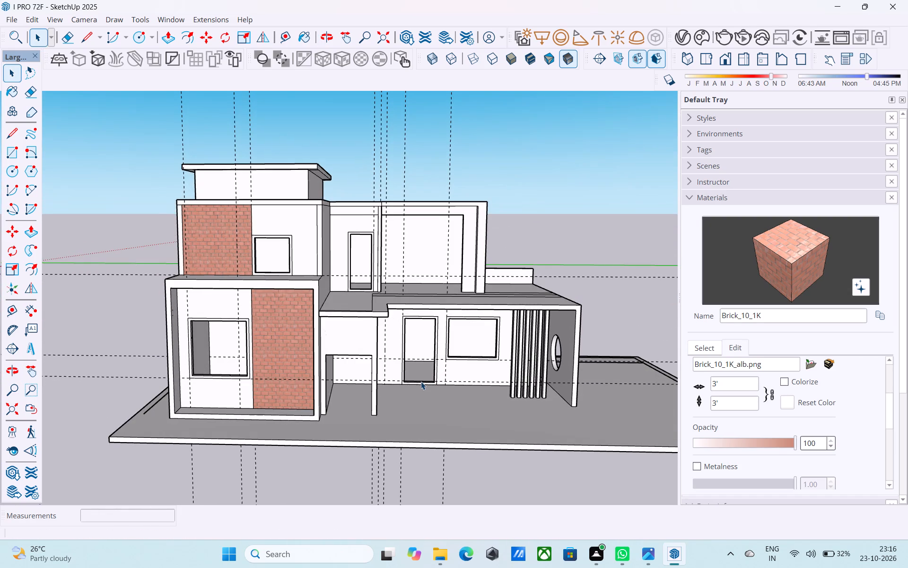
{"action": "middle_click_drag", "start_coordinate": [421, 381], "coordinate": [417, 373]}
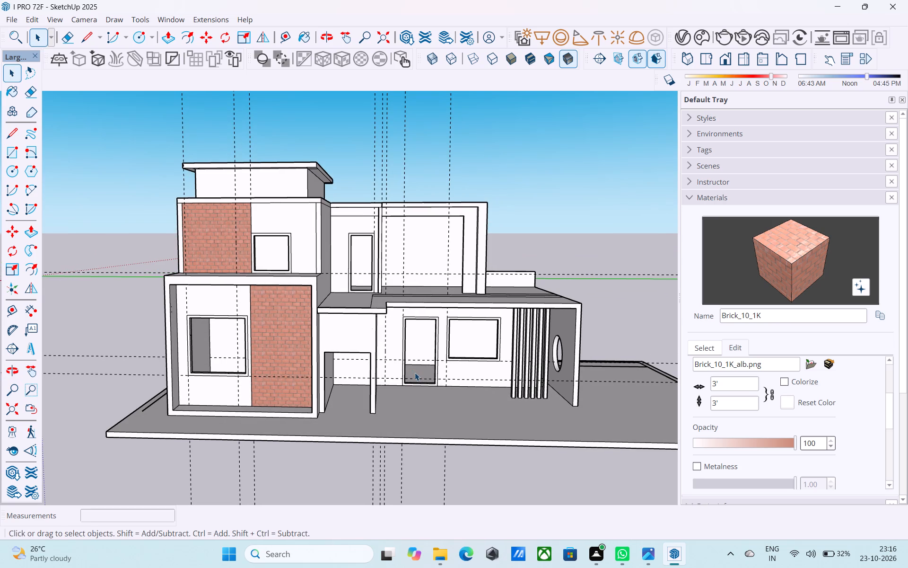
{"action": "middle_click_drag", "start_coordinate": [415, 373], "coordinate": [439, 336]}
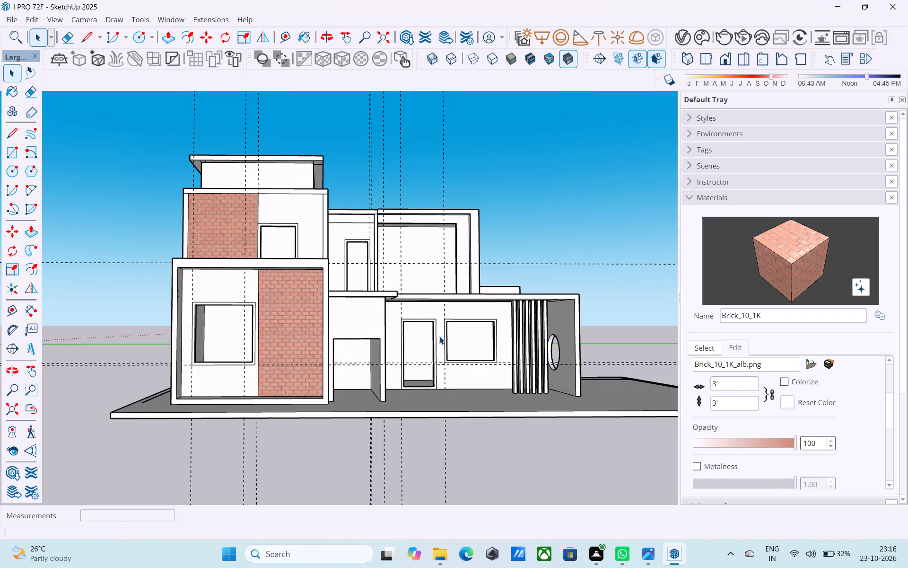
{"action": "middle_click_drag", "start_coordinate": [439, 336], "coordinate": [444, 334]}
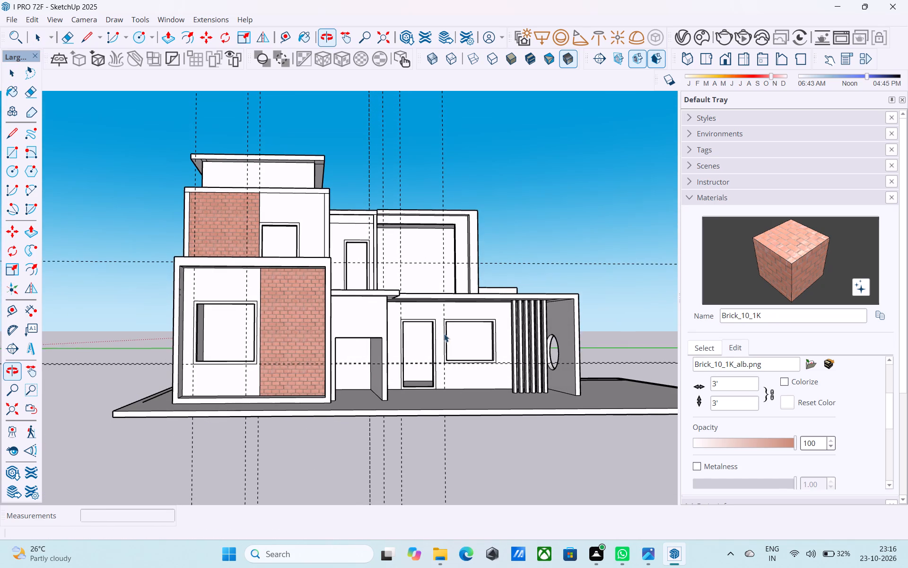
{"action": "left_click", "coordinate": [713, 346]}
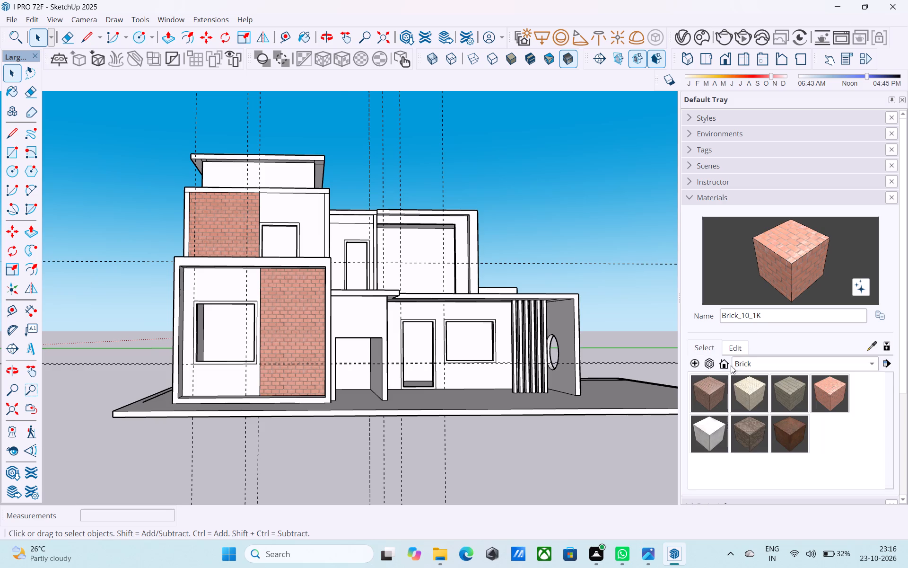
Erase the vertical and horizontal dashed guide lines crossing the house.
{"action": "scroll", "coordinate": [470, 303], "scroll_direction": "down", "scroll_amount": 2}
{"action": "middle_click_drag", "start_coordinate": [470, 303], "coordinate": [470, 317]}
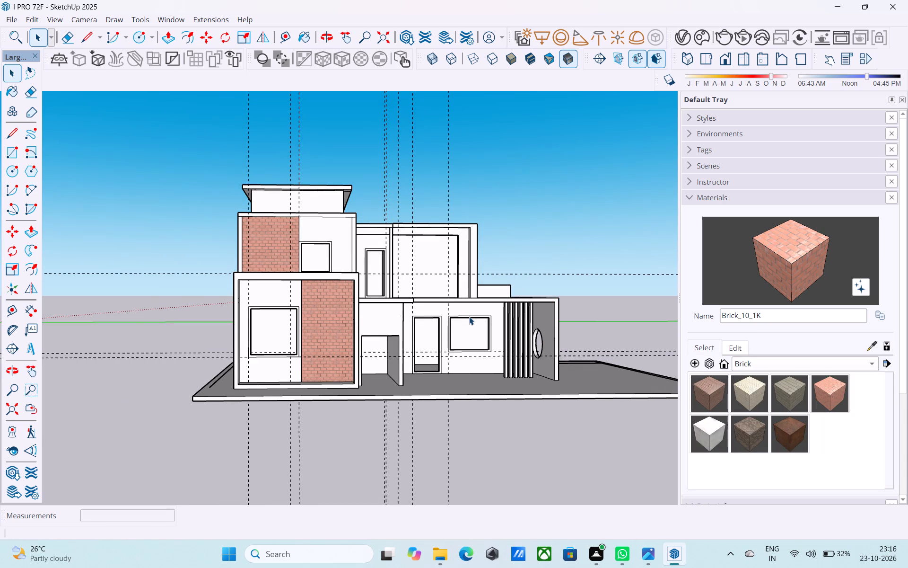
{"action": "key", "text": "e"}
{"action": "left_click_drag", "start_coordinate": [492, 193], "coordinate": [369, 143]}
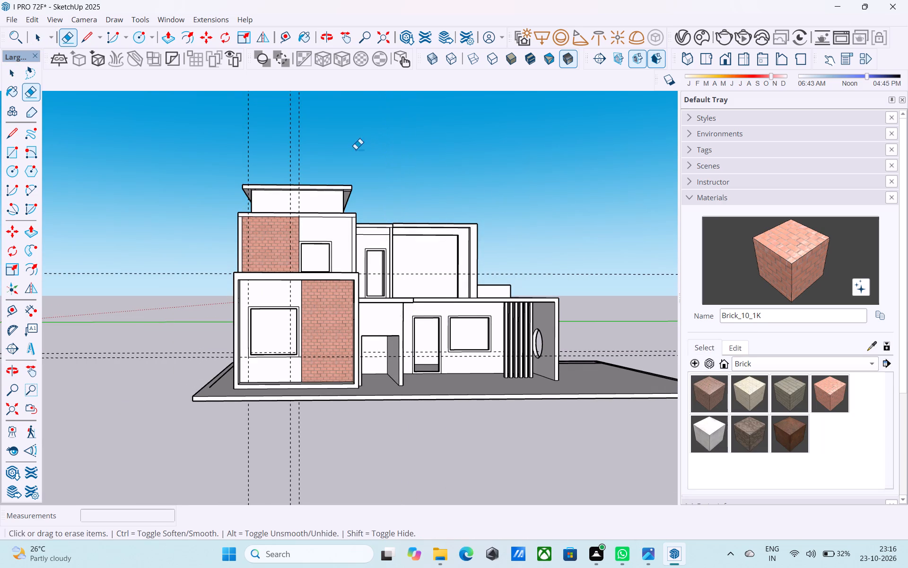
{"action": "left_click_drag", "start_coordinate": [346, 151], "coordinate": [224, 152]}
{"action": "left_click_drag", "start_coordinate": [180, 235], "coordinate": [172, 385]}
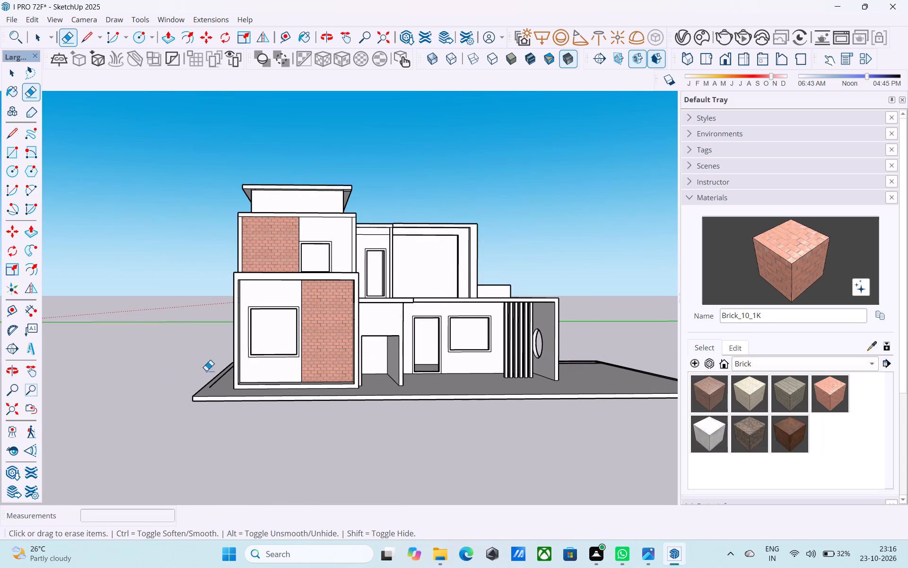
{"action": "scroll", "coordinate": [496, 184], "scroll_direction": "up", "scroll_amount": 2}
{"action": "scroll", "coordinate": [496, 186], "scroll_direction": "down", "scroll_amount": 1}
{"action": "middle_click_drag", "start_coordinate": [493, 186], "coordinate": [488, 173]}
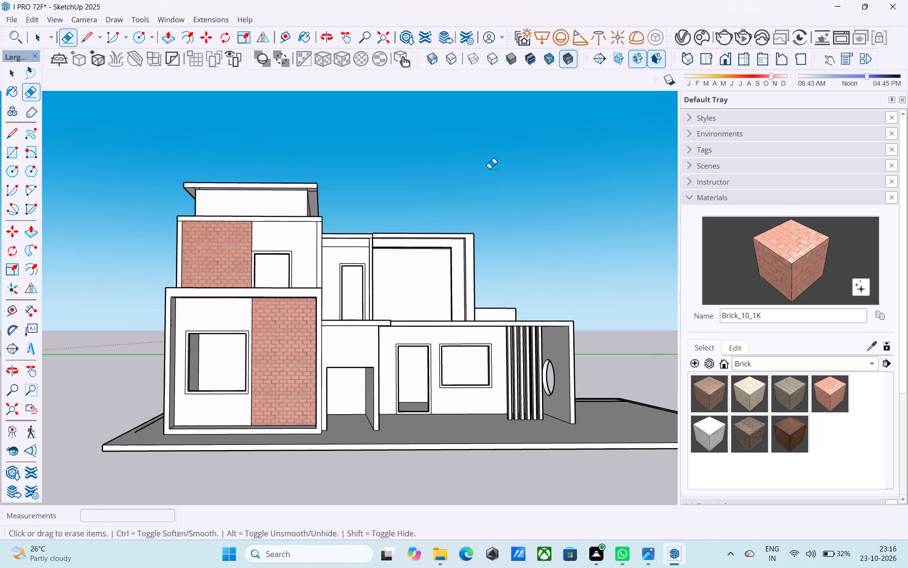
{"action": "key", "text": "space"}
Examine the house exterior from the front, the side wall end and above.
{"action": "scroll", "coordinate": [437, 189], "scroll_direction": "down", "scroll_amount": 2}
{"action": "middle_click_drag", "start_coordinate": [432, 193], "coordinate": [427, 219]}
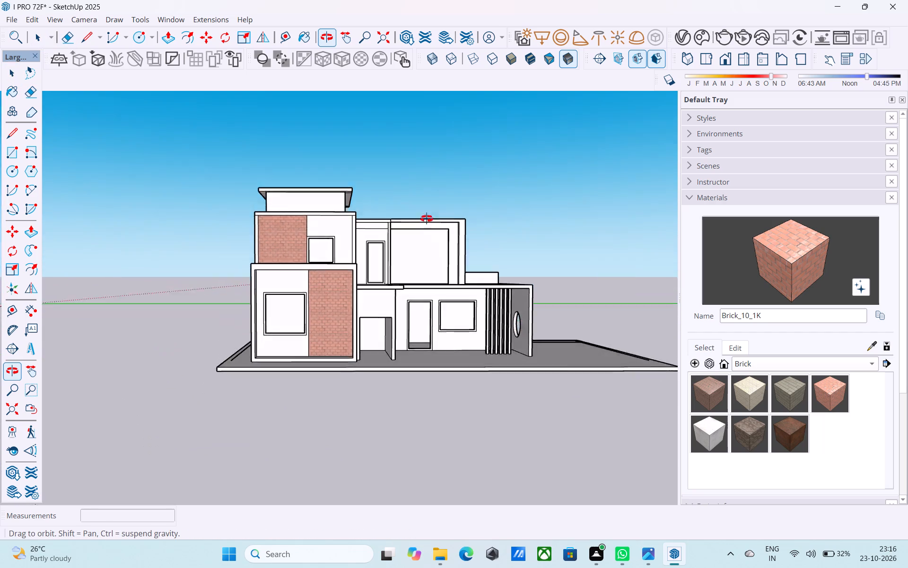
{"action": "middle_click_drag", "start_coordinate": [427, 219], "coordinate": [314, 277]}
{"action": "middle_click_drag", "start_coordinate": [403, 256], "coordinate": [355, 233]}
{"action": "scroll", "coordinate": [354, 233], "scroll_direction": "up", "scroll_amount": 1}
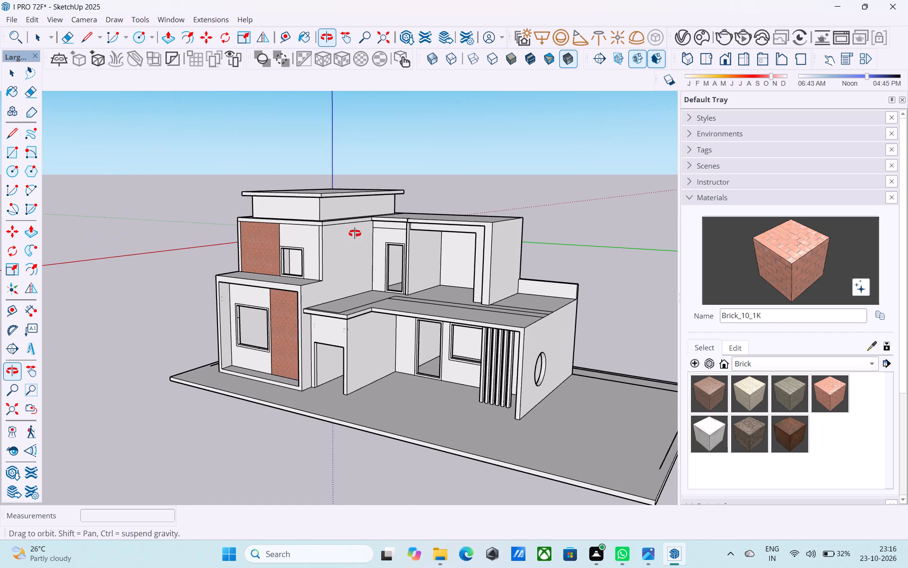
{"action": "scroll", "coordinate": [355, 233], "scroll_direction": "up", "scroll_amount": 2}
{"action": "middle_click_drag", "start_coordinate": [355, 233], "coordinate": [355, 233]}
{"action": "middle_click_drag", "start_coordinate": [368, 264], "coordinate": [429, 255]}
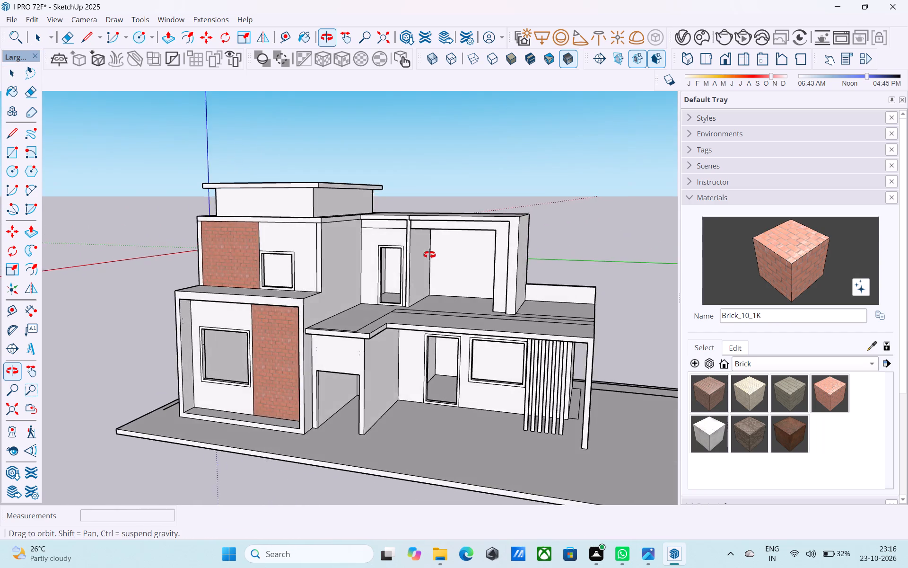
{"action": "middle_click_drag", "start_coordinate": [429, 255], "coordinate": [480, 247]}
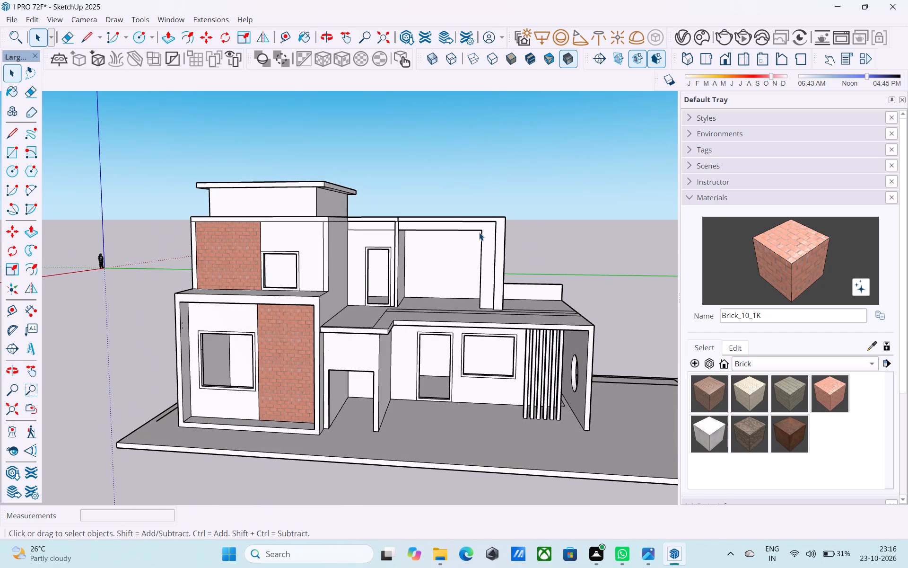
{"action": "middle_click_drag", "start_coordinate": [474, 266], "coordinate": [482, 254]}
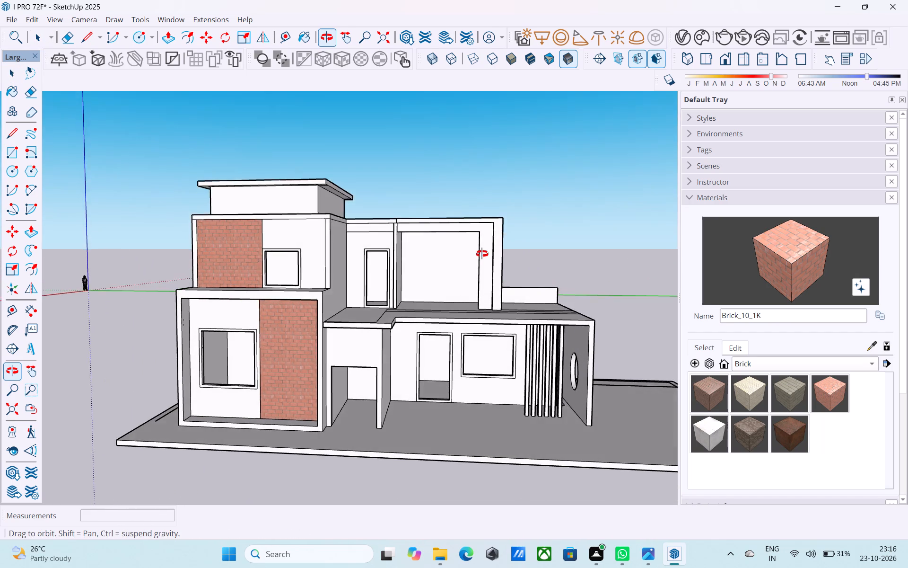
{"action": "middle_click_drag", "start_coordinate": [482, 254], "coordinate": [544, 246]}
{"action": "scroll", "coordinate": [544, 246], "scroll_direction": "up", "scroll_amount": 1}
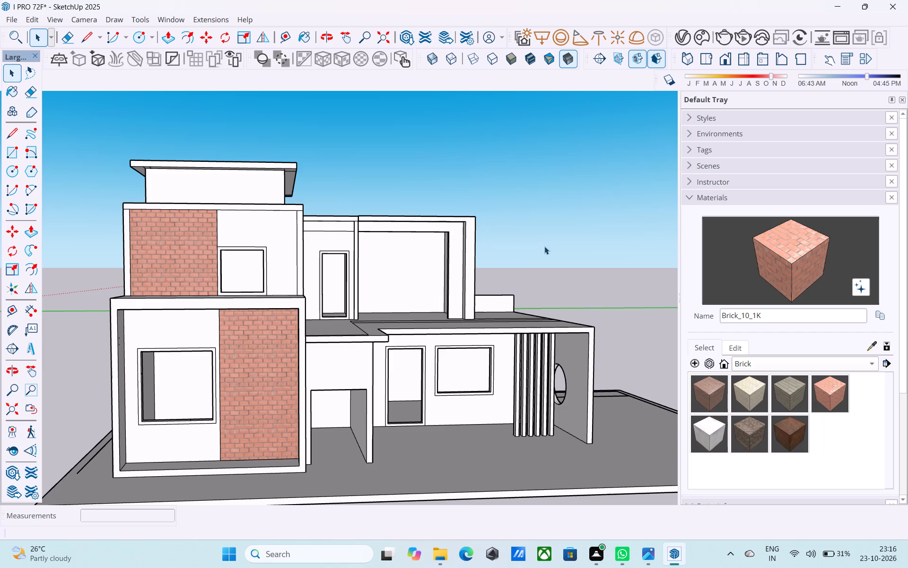
{"action": "middle_click_drag", "start_coordinate": [544, 246], "coordinate": [531, 248]}
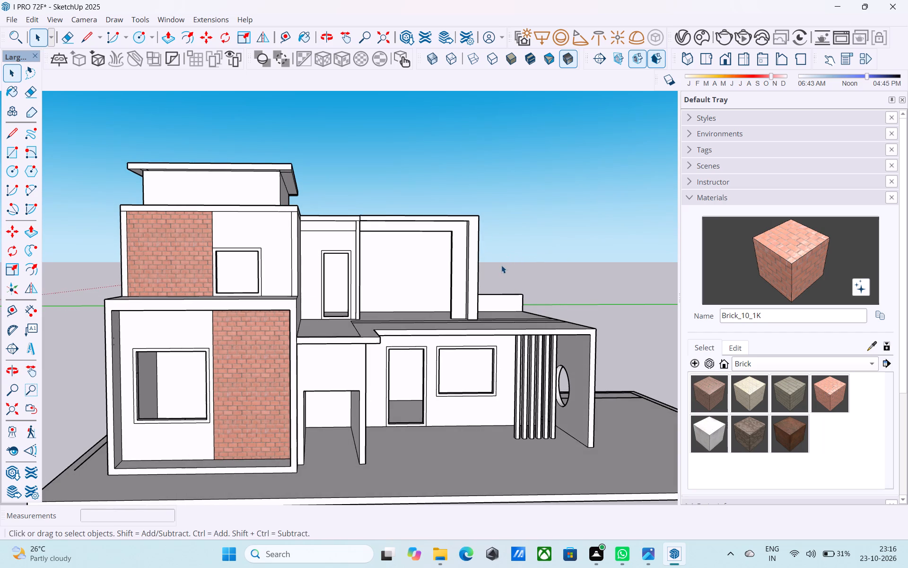
{"action": "middle_click_drag", "start_coordinate": [501, 265], "coordinate": [464, 266]}
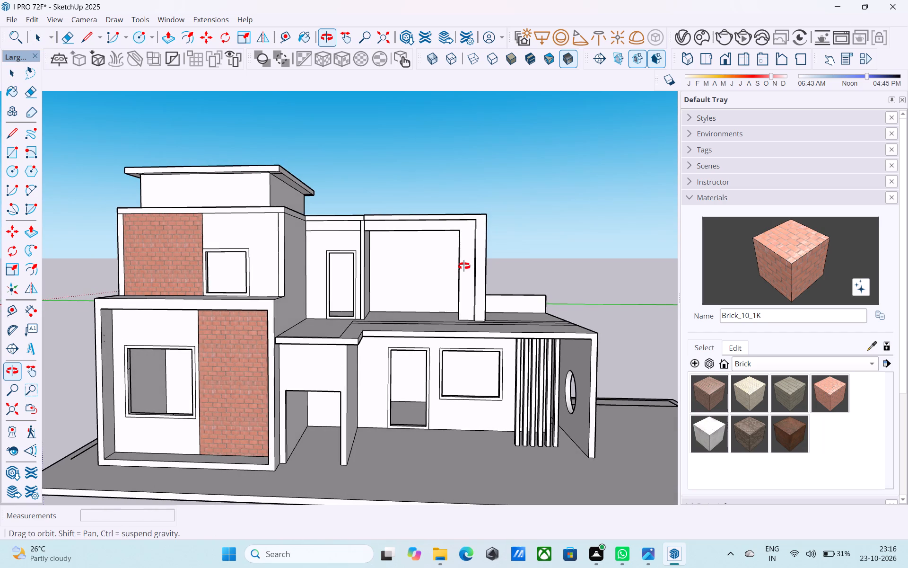
{"action": "middle_click_drag", "start_coordinate": [464, 266], "coordinate": [340, 345]}
{"action": "scroll", "coordinate": [343, 340], "scroll_direction": "up", "scroll_amount": 4}
{"action": "scroll", "coordinate": [338, 367], "scroll_direction": "down", "scroll_amount": 3}
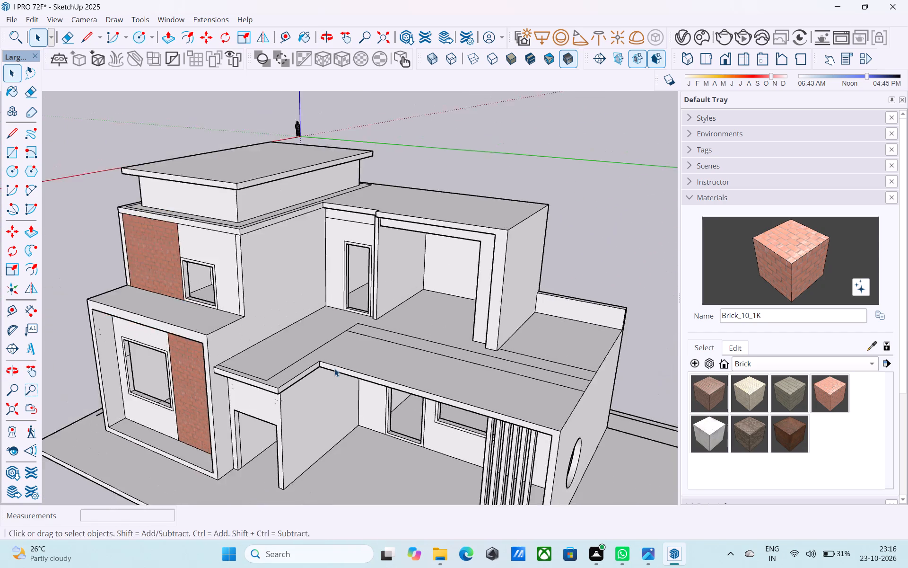
Draw a short line across the corner of the porch roof strip and copy the slab's return edge 6" inward.
{"action": "scroll", "coordinate": [334, 368], "scroll_direction": "down", "scroll_amount": 2}
{"action": "middle_click_drag", "start_coordinate": [332, 371], "coordinate": [304, 461]}
{"action": "scroll", "coordinate": [282, 401], "scroll_direction": "up", "scroll_amount": 9}
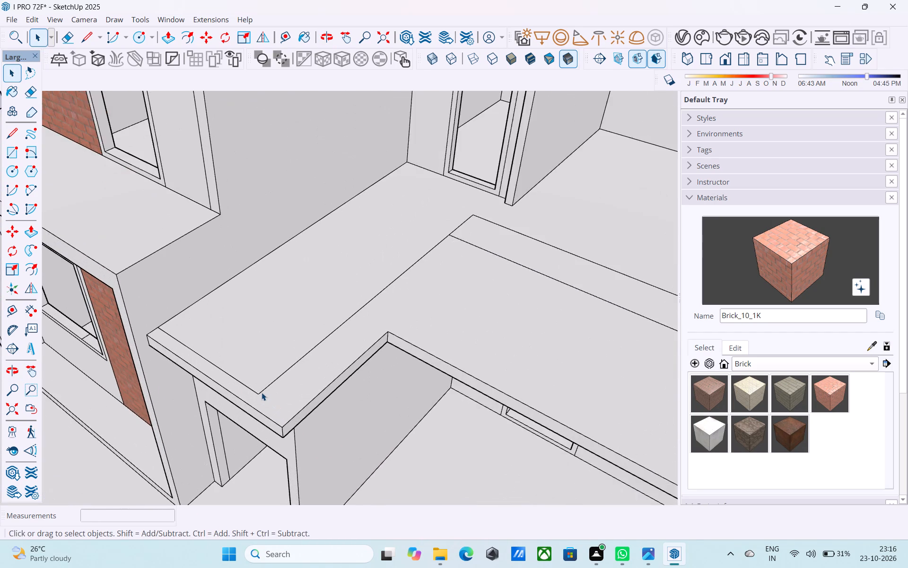
{"action": "scroll", "coordinate": [262, 392], "scroll_direction": "up", "scroll_amount": 3}
{"action": "key", "text": "l"}
{"action": "left_click", "coordinate": [255, 394]}
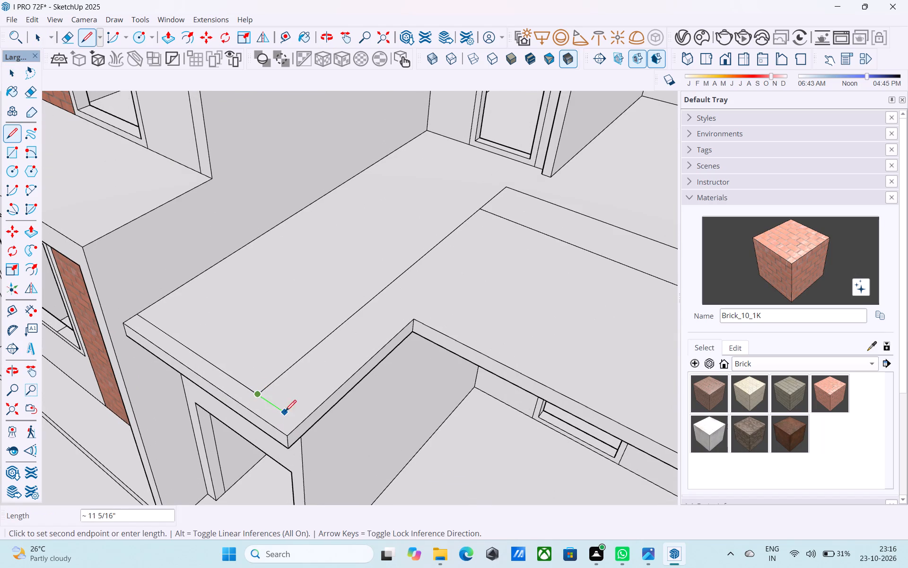
{"action": "left_click", "coordinate": [298, 425]}
{"action": "key", "text": "space"}
{"action": "left_click", "coordinate": [303, 421]}
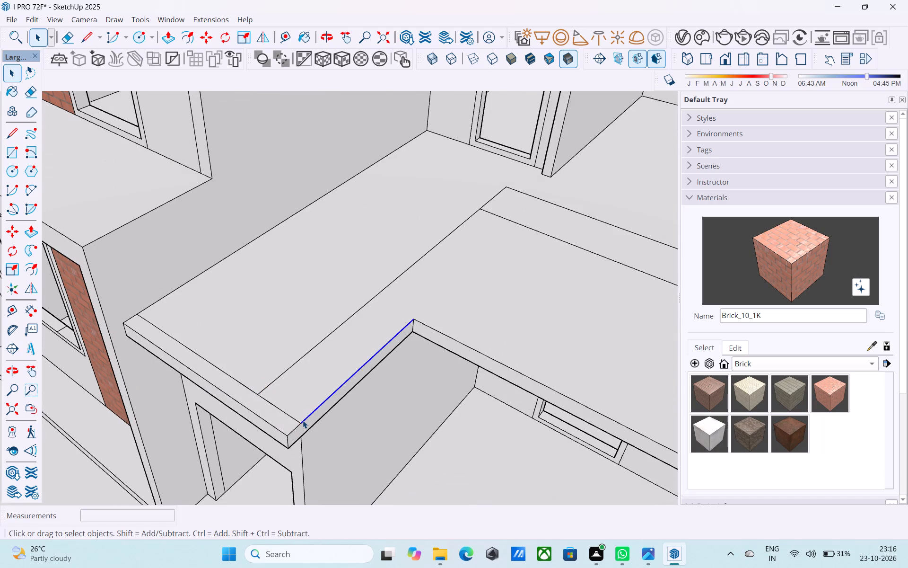
{"action": "key", "text": "m"}
{"action": "left_click", "coordinate": [302, 420]}
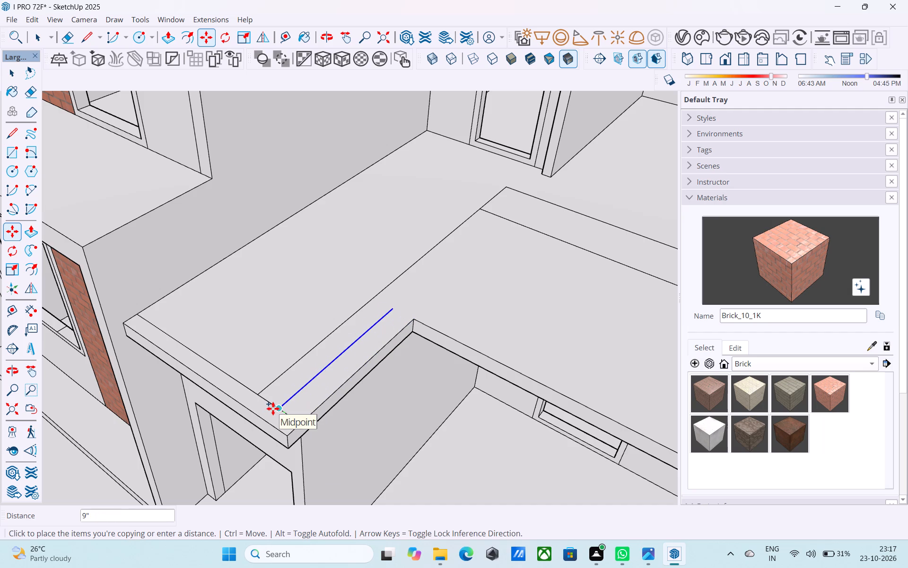
{"action": "type", "text": "6\""}
{"action": "key", "text": "Return"}
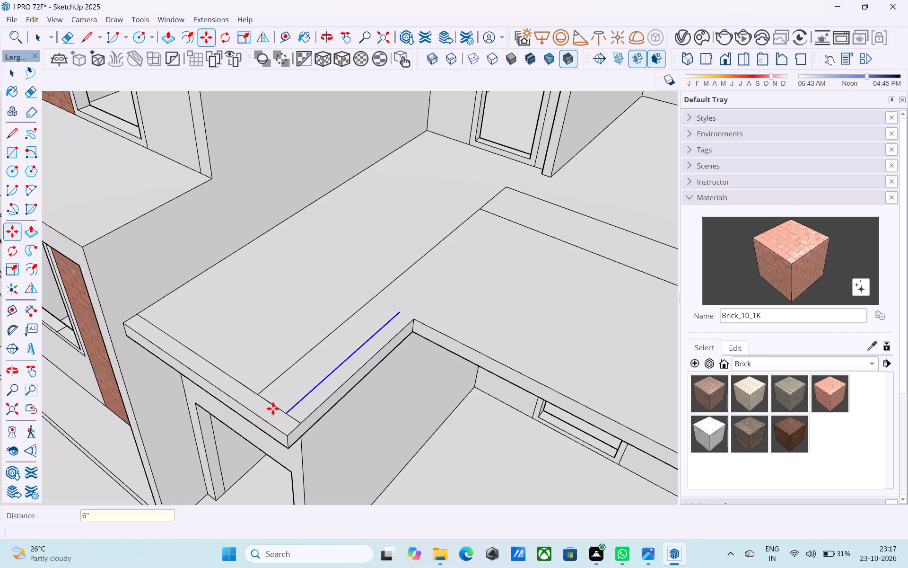
Extend the copied line to the corner and draw a 20' line along the front roof edge to the side wall.
{"action": "key", "text": "l"}
{"action": "left_click", "coordinate": [399, 311]}
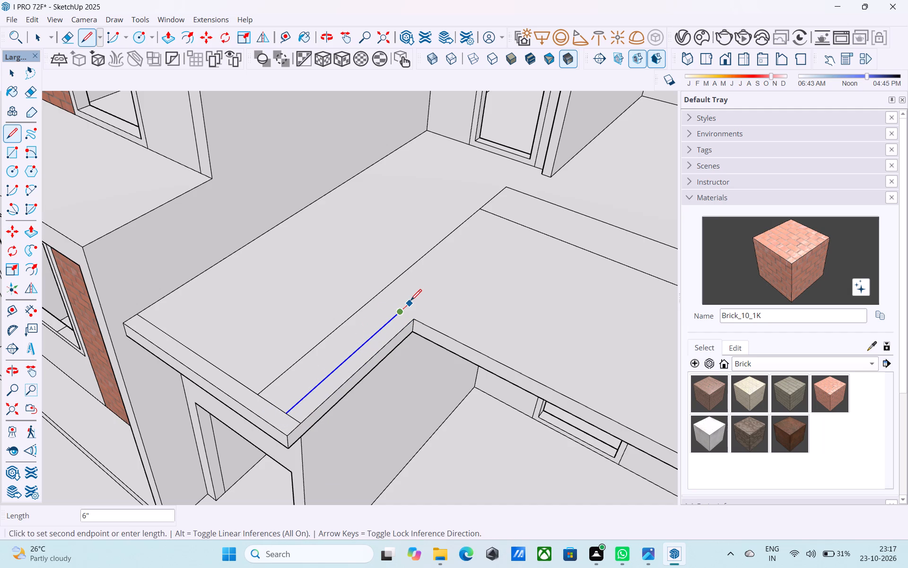
{"action": "left_click", "coordinate": [411, 301]}
{"action": "left_click", "coordinate": [411, 303]}
{"action": "scroll", "coordinate": [411, 303], "scroll_direction": "down", "scroll_amount": 5}
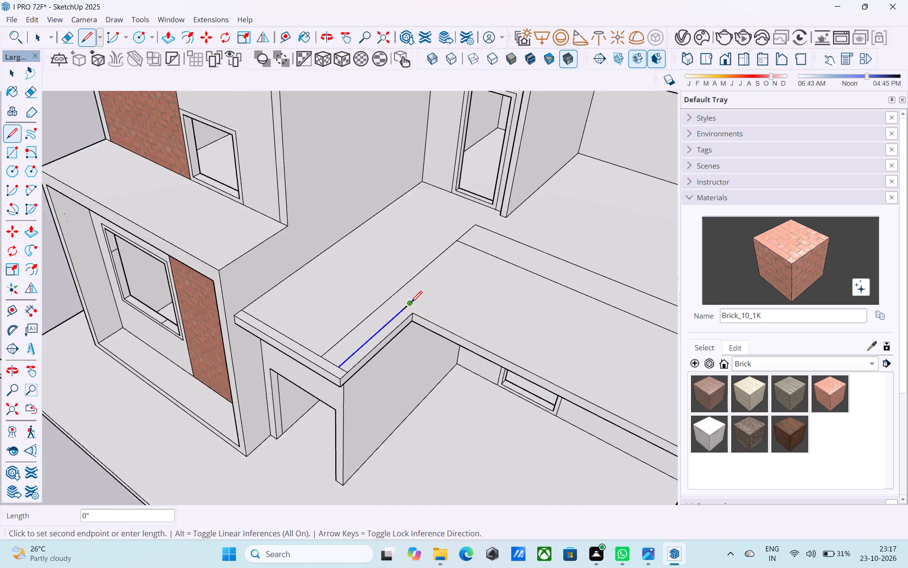
{"action": "scroll", "coordinate": [411, 303], "scroll_direction": "down", "scroll_amount": 9}
{"action": "scroll", "coordinate": [583, 373], "scroll_direction": "up", "scroll_amount": 7}
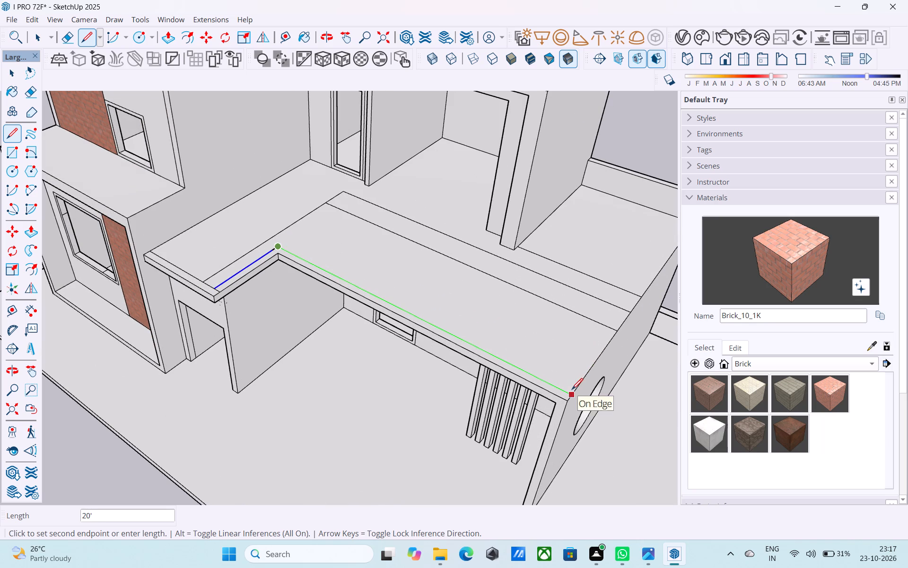
{"action": "left_click", "coordinate": [570, 393]}
{"action": "key", "text": "space"}
{"action": "left_click", "coordinate": [562, 392]}
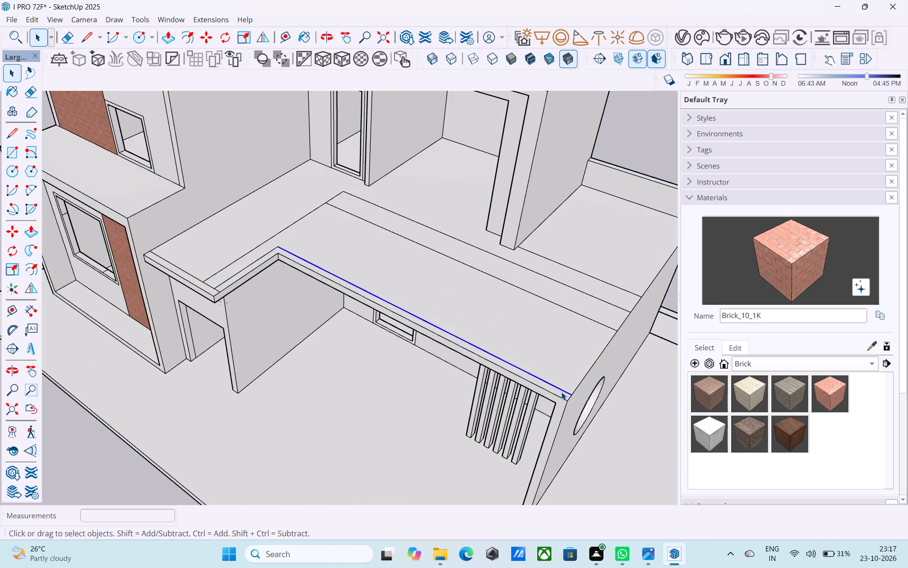
Push/Pull the narrow L-shaped strip along the front roof edge up 6" as a parapet.
{"action": "left_click", "coordinate": [560, 392]}
{"action": "scroll", "coordinate": [559, 392], "scroll_direction": "up", "scroll_amount": 2}
{"action": "key", "text": "p"}
{"action": "left_click", "coordinate": [559, 392]}
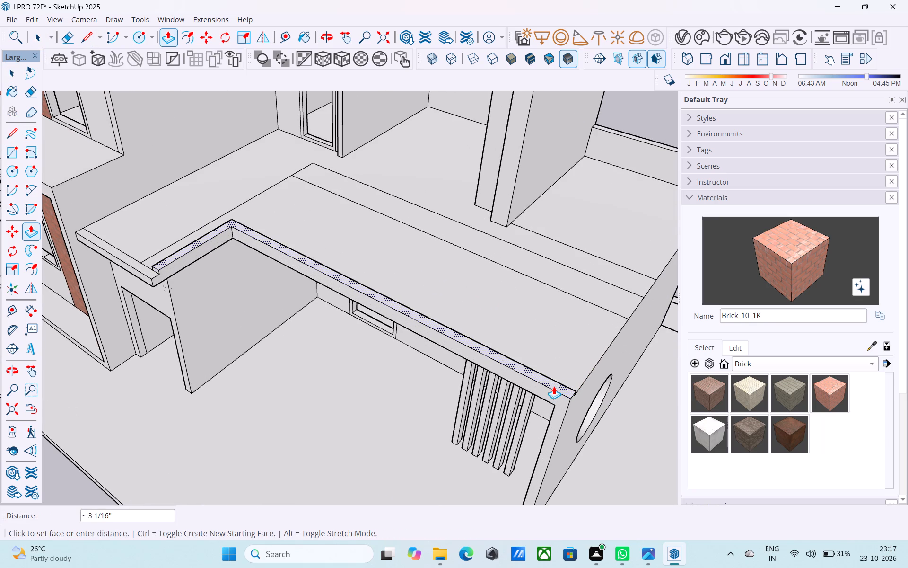
{"action": "type", "text": "6\""}
{"action": "key", "text": "Return"}
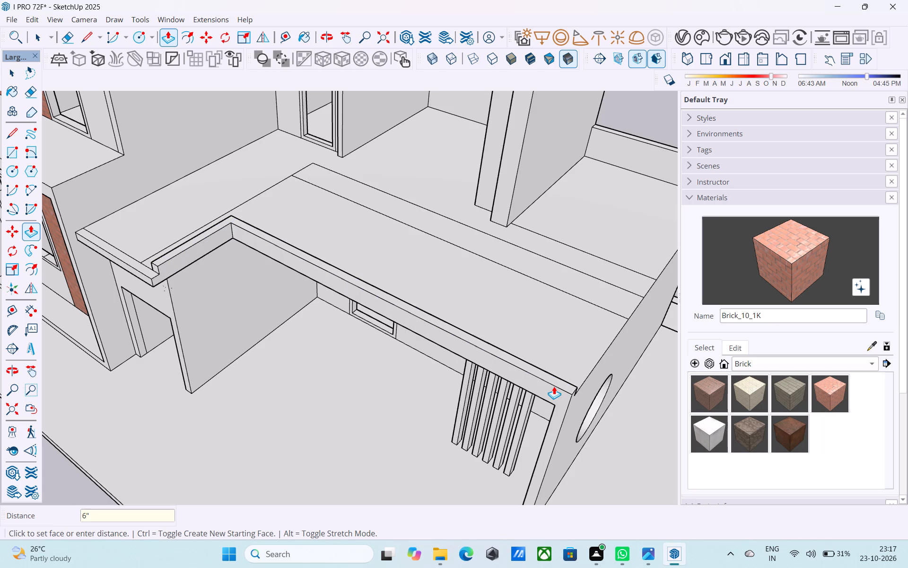
{"action": "key", "text": "space"}
Raise the strip above the entrance opening by the same 6" so it joins the front parapet.
{"action": "scroll", "coordinate": [563, 349], "scroll_direction": "down", "scroll_amount": 5}
{"action": "scroll", "coordinate": [246, 283], "scroll_direction": "up", "scroll_amount": 10}
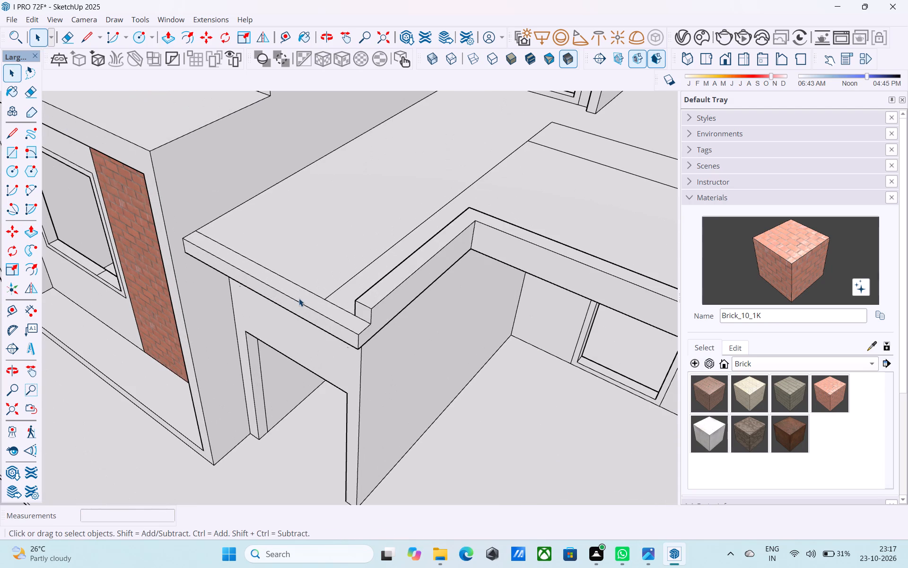
{"action": "left_click", "coordinate": [299, 298]}
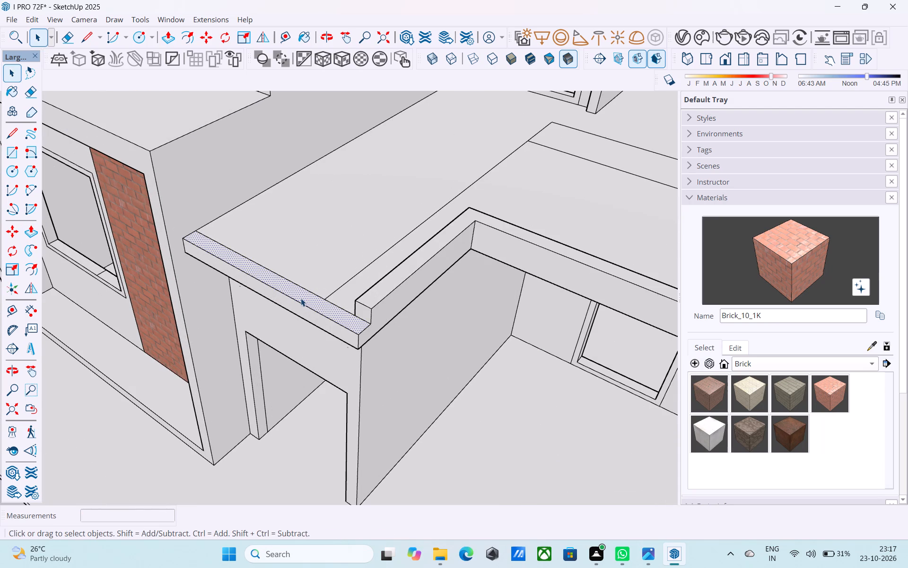
{"action": "key", "text": "p"}
{"action": "double_click", "coordinate": [350, 316]}
{"action": "key", "text": "space"}
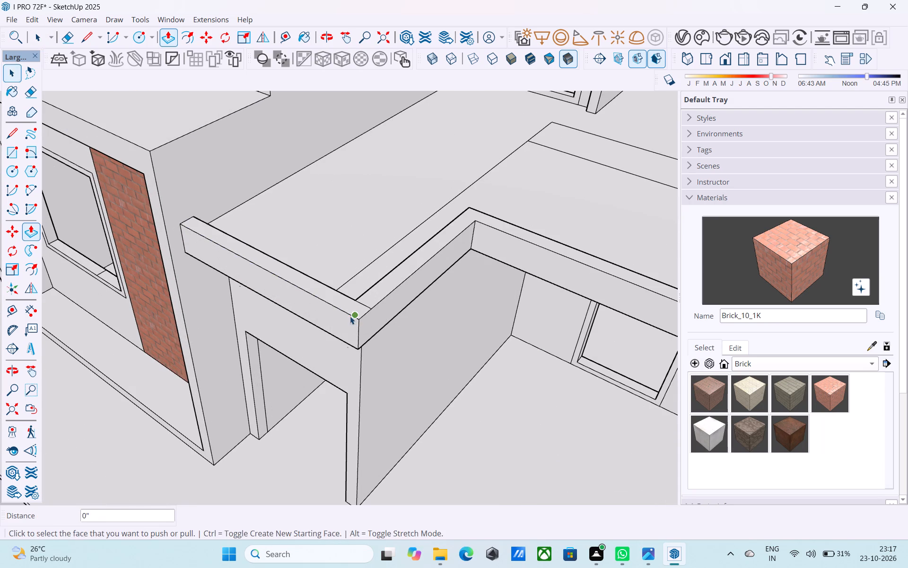
Erase the leftover division lines across the ground-floor roof terrace.
{"action": "scroll", "coordinate": [350, 316], "scroll_direction": "down", "scroll_amount": 5}
{"action": "middle_click_drag", "start_coordinate": [346, 319], "coordinate": [407, 237]}
{"action": "scroll", "coordinate": [266, 283], "scroll_direction": "down", "scroll_amount": 3}
{"action": "middle_click_drag", "start_coordinate": [264, 286], "coordinate": [355, 198]}
{"action": "scroll", "coordinate": [218, 222], "scroll_direction": "down", "scroll_amount": 7}
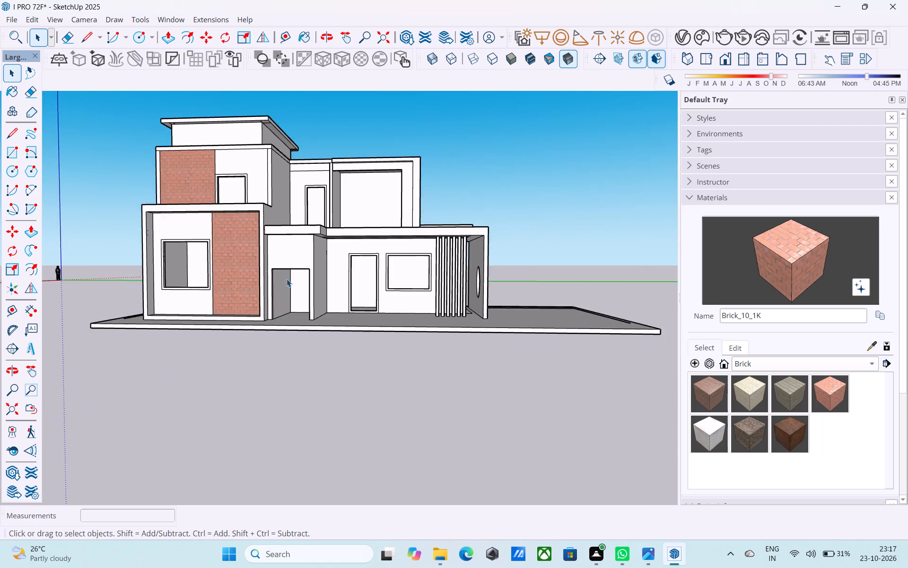
{"action": "middle_click_drag", "start_coordinate": [358, 280], "coordinate": [100, 353]}
{"action": "middle_click_drag", "start_coordinate": [360, 288], "coordinate": [429, 371]}
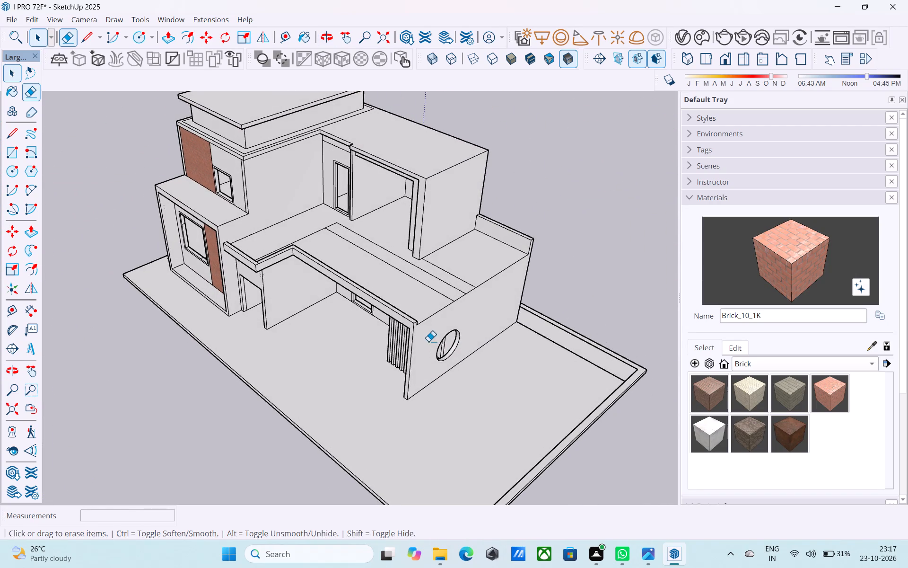
{"action": "key", "text": "e"}
{"action": "left_click_drag", "start_coordinate": [456, 273], "coordinate": [415, 291]}
{"action": "left_click_drag", "start_coordinate": [339, 234], "coordinate": [311, 216]}
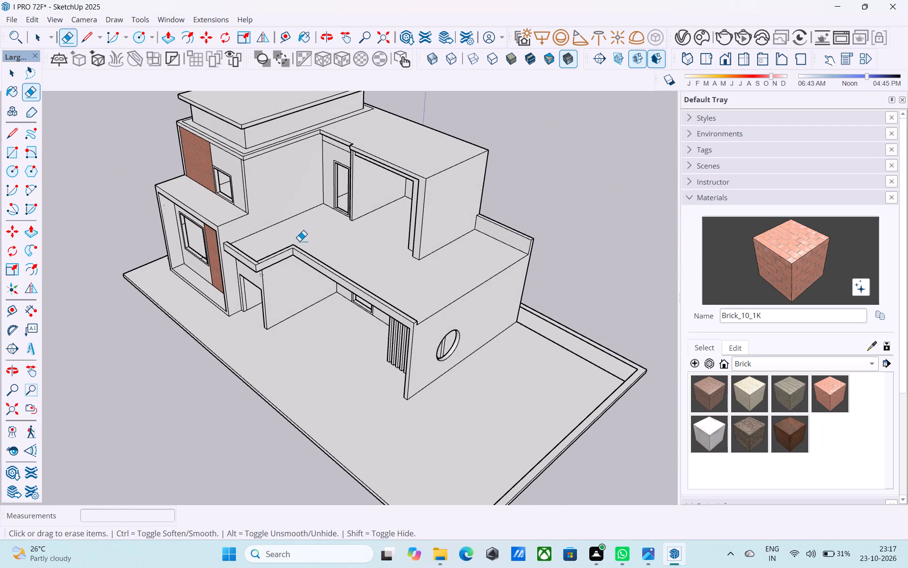
{"action": "key", "text": "space"}
Copy the vertical end edge of the rear terrace parapet inward to mark the side parapet's thickness.
{"action": "middle_click_drag", "start_coordinate": [328, 251], "coordinate": [446, 250]}
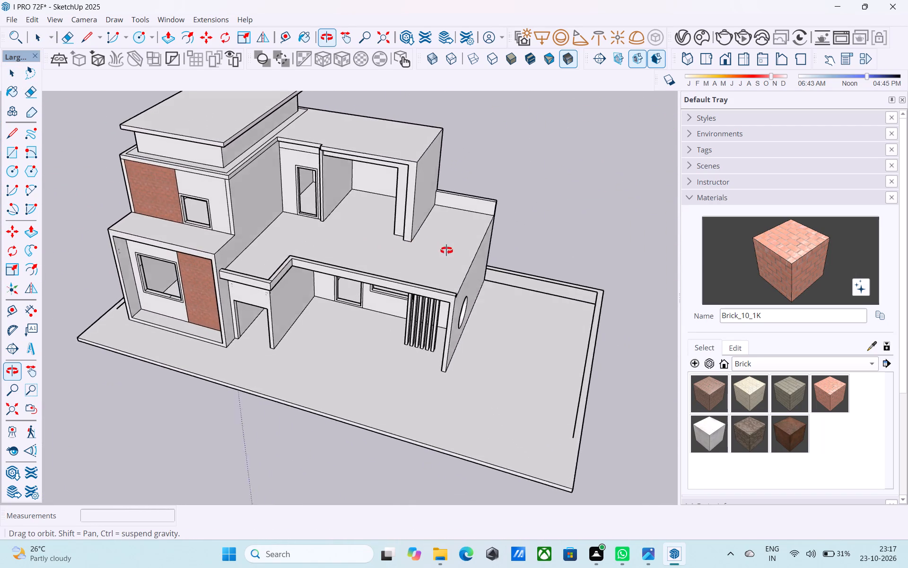
{"action": "middle_click_drag", "start_coordinate": [446, 250], "coordinate": [436, 254]}
{"action": "scroll", "coordinate": [436, 254], "scroll_direction": "up", "scroll_amount": 3}
{"action": "scroll", "coordinate": [500, 243], "scroll_direction": "up", "scroll_amount": 1}
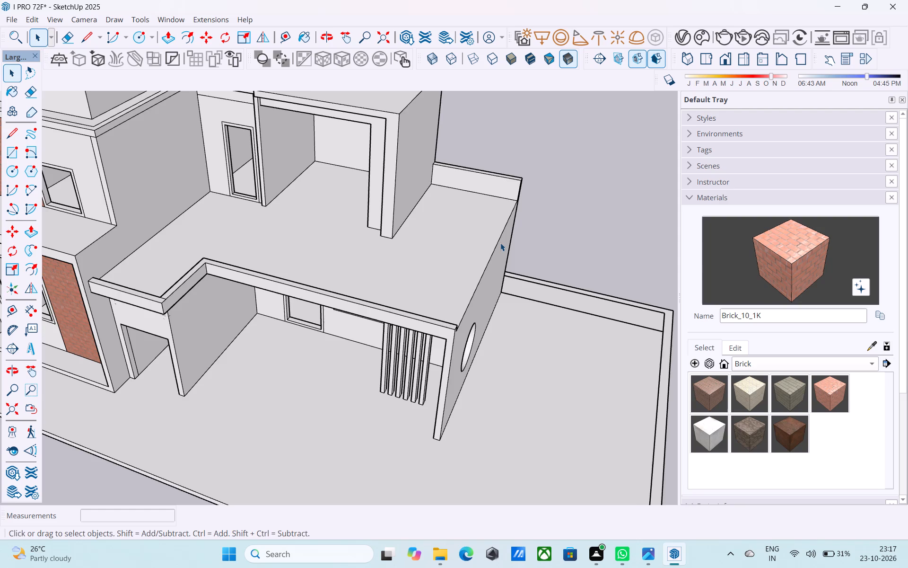
{"action": "middle_click_drag", "start_coordinate": [500, 243], "coordinate": [335, 264]}
{"action": "middle_click_drag", "start_coordinate": [440, 278], "coordinate": [558, 221]}
{"action": "scroll", "coordinate": [559, 225], "scroll_direction": "up", "scroll_amount": 2}
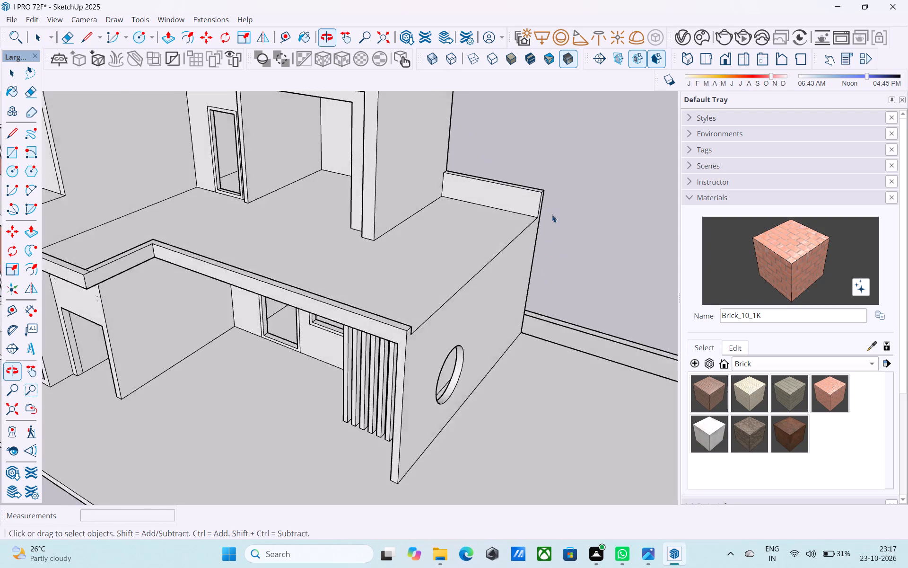
{"action": "scroll", "coordinate": [552, 214], "scroll_direction": "up", "scroll_amount": 4}
{"action": "left_click", "coordinate": [543, 211]}
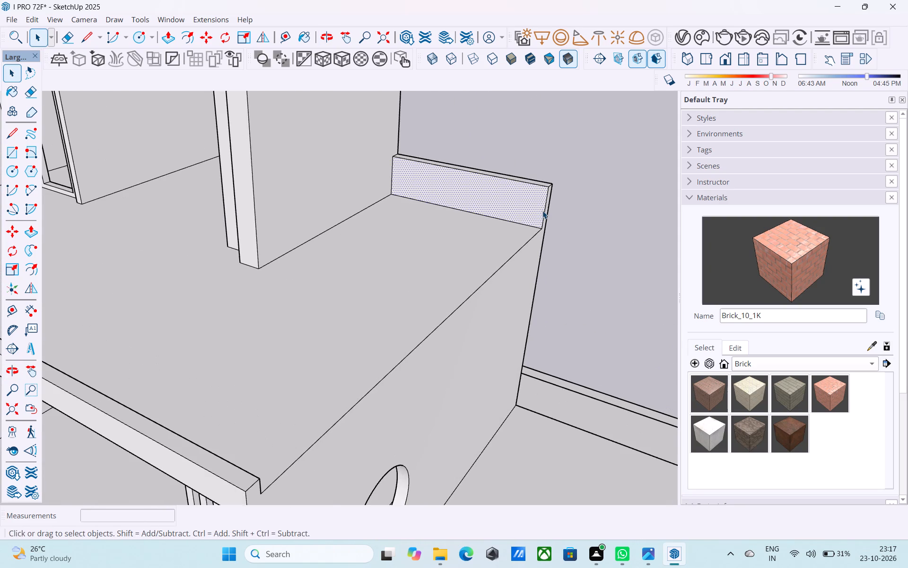
{"action": "left_click", "coordinate": [544, 211]}
{"action": "key", "text": "m"}
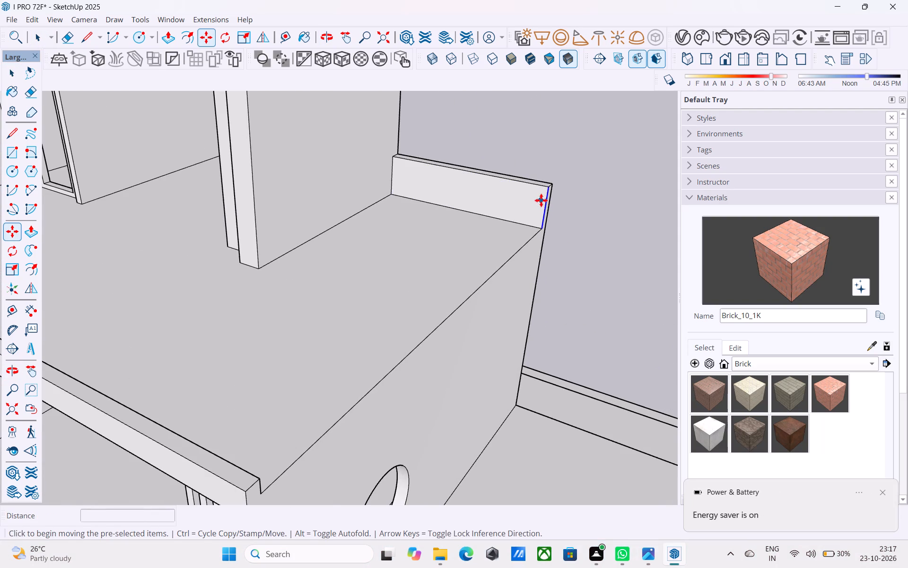
{"action": "scroll", "coordinate": [544, 183], "scroll_direction": "up", "scroll_amount": 2}
{"action": "left_click", "coordinate": [548, 186]}
{"action": "left_click", "coordinate": [537, 186]}
{"action": "key", "text": "space"}
Push/Pull the marked parapet end 19' 9" along the side wall to the front parapet.
{"action": "left_click", "coordinate": [541, 193]}
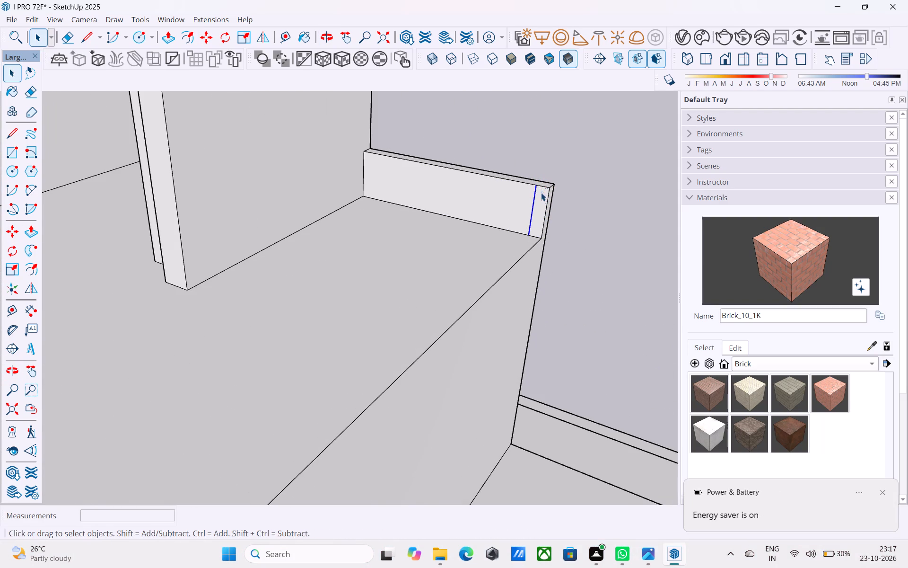
{"action": "key", "text": "p"}
{"action": "left_click", "coordinate": [541, 193]}
{"action": "scroll", "coordinate": [529, 203], "scroll_direction": "down", "scroll_amount": 10}
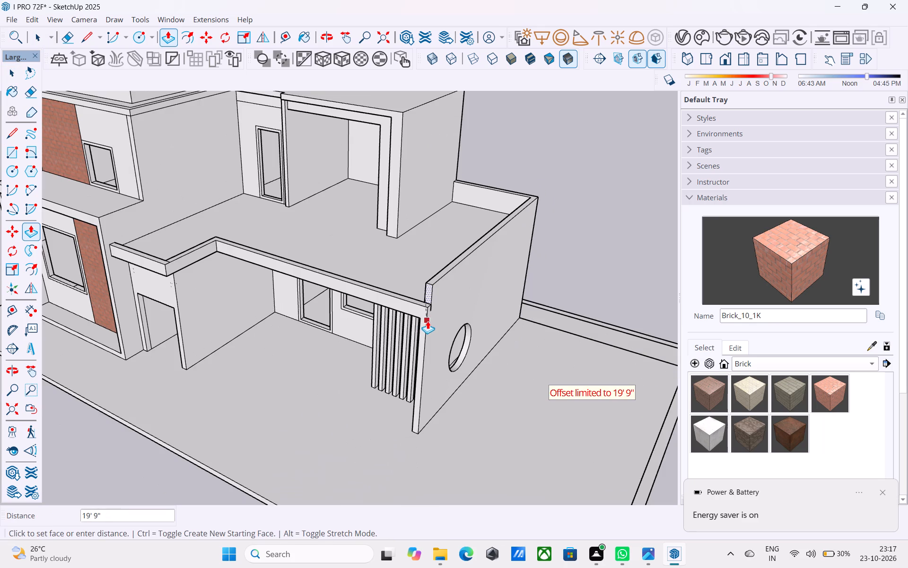
{"action": "left_click", "coordinate": [424, 319]}
Lower the top face of the side and rear parapets to the front parapet's height.
{"action": "middle_click_drag", "start_coordinate": [388, 226], "coordinate": [264, 185]}
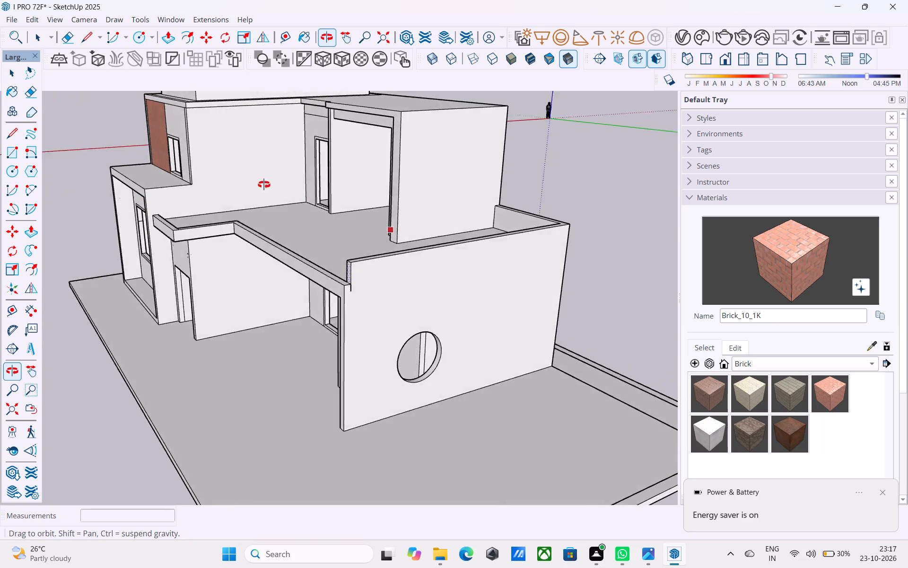
{"action": "middle_click_drag", "start_coordinate": [264, 185], "coordinate": [261, 265]}
{"action": "scroll", "coordinate": [402, 248], "scroll_direction": "up", "scroll_amount": 4}
{"action": "scroll", "coordinate": [419, 272], "scroll_direction": "down", "scroll_amount": 6}
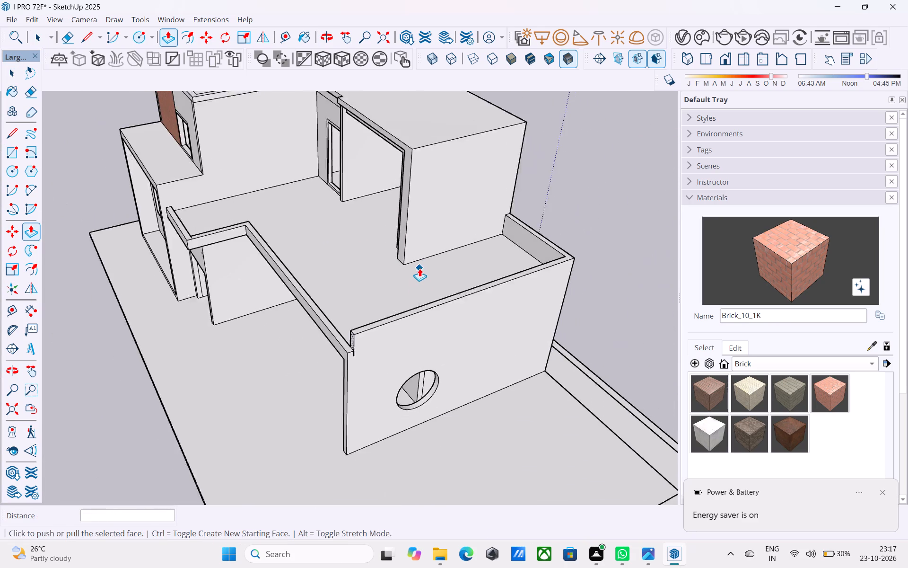
{"action": "key", "text": "space"}
{"action": "middle_click_drag", "start_coordinate": [412, 270], "coordinate": [438, 269]}
{"action": "scroll", "coordinate": [443, 330], "scroll_direction": "up", "scroll_amount": 9}
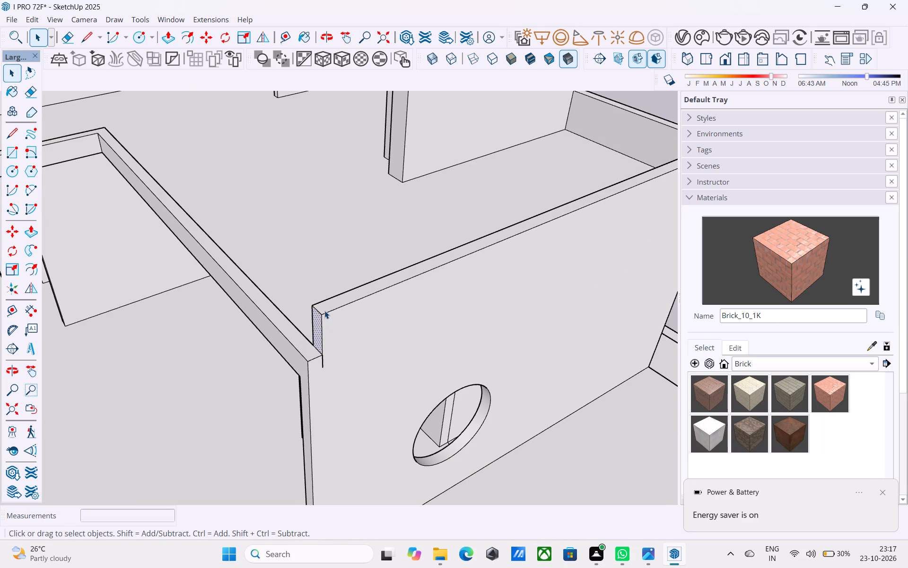
{"action": "double_click", "coordinate": [324, 311]}
{"action": "key", "text": "p"}
{"action": "left_click", "coordinate": [324, 310]}
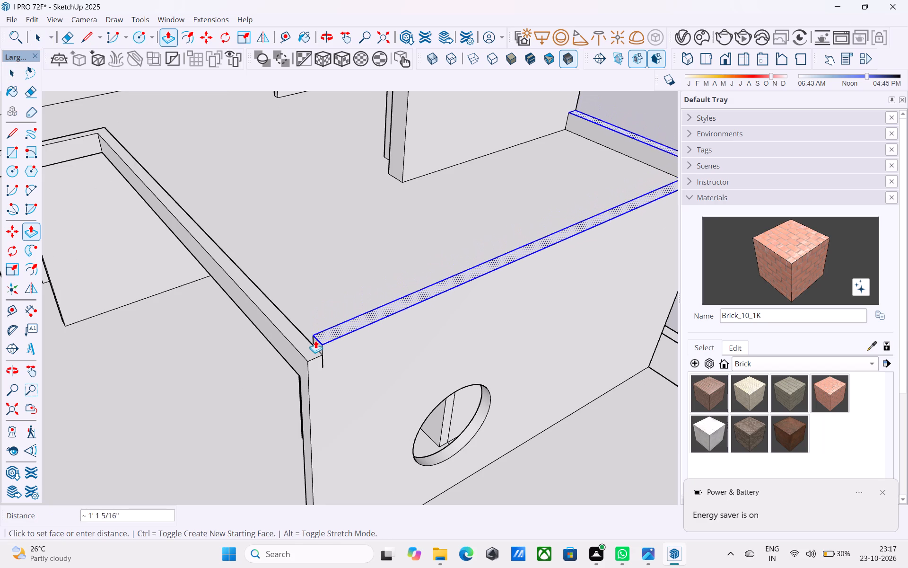
{"action": "left_click", "coordinate": [314, 353]}
{"action": "key", "text": "space"}
Erase the leftover edge segments where the side parapet meets the front parapet.
{"action": "key", "text": "e"}
{"action": "left_click_drag", "start_coordinate": [335, 362], "coordinate": [331, 363]}
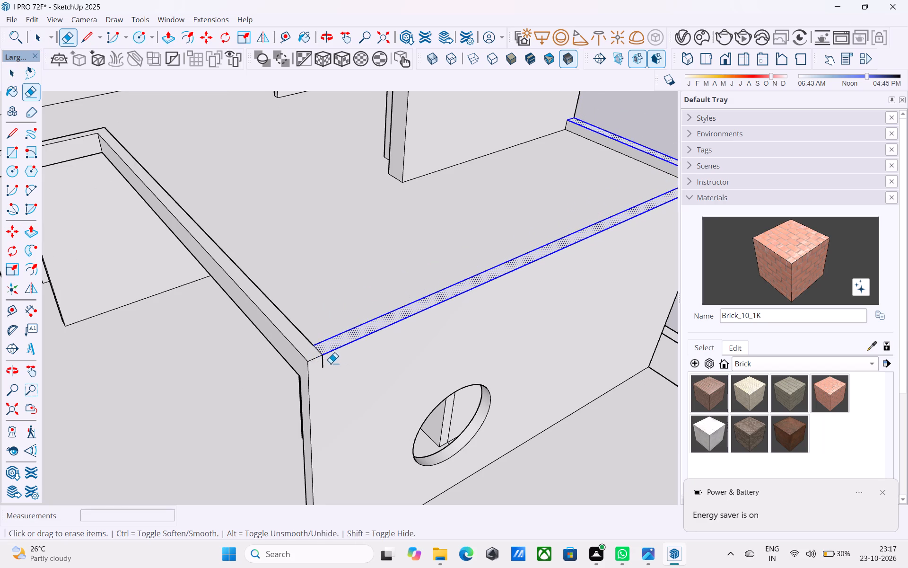
{"action": "left_click_drag", "start_coordinate": [331, 363], "coordinate": [325, 364]}
{"action": "left_click", "coordinate": [325, 364]}
{"action": "key", "text": "space"}
{"action": "scroll", "coordinate": [323, 360], "scroll_direction": "down", "scroll_amount": 4}
{"action": "scroll", "coordinate": [323, 358], "scroll_direction": "up", "scroll_amount": 4}
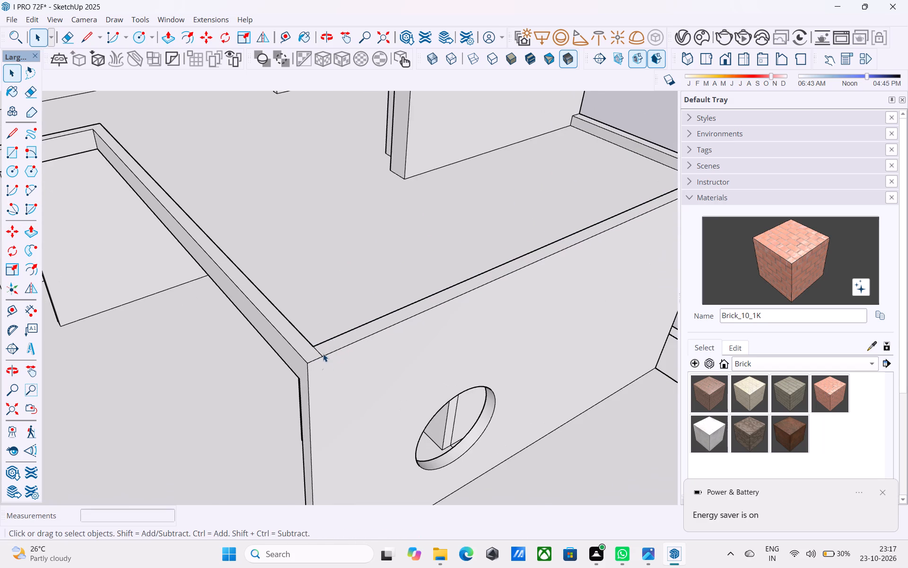
{"action": "scroll", "coordinate": [323, 354], "scroll_direction": "up", "scroll_amount": 3}
{"action": "key", "text": "e"}
{"action": "left_click", "coordinate": [320, 354]}
{"action": "key", "text": "space"}
Check the finished parapets from the front and save the model.
{"action": "middle_click_drag", "start_coordinate": [317, 354], "coordinate": [466, 249]}
{"action": "scroll", "coordinate": [471, 247], "scroll_direction": "down", "scroll_amount": 5}
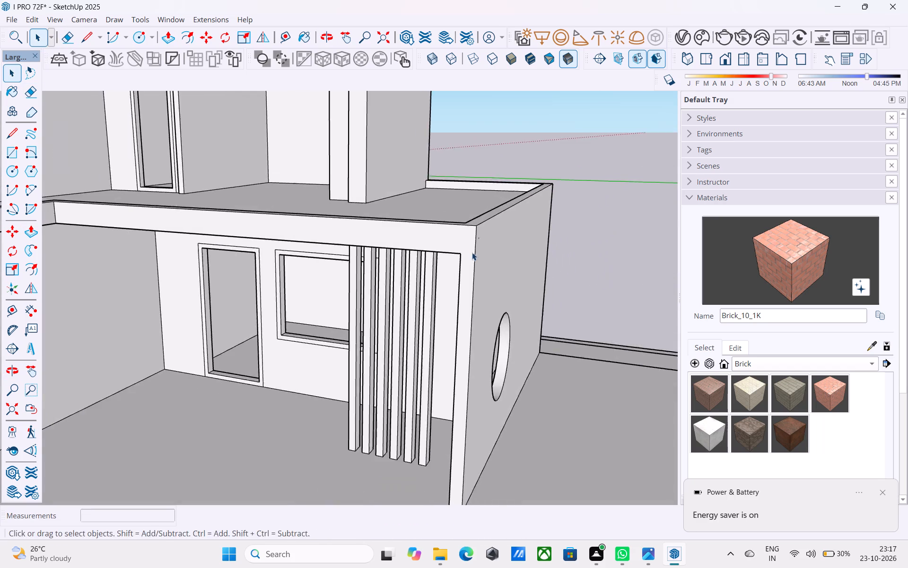
{"action": "middle_click_drag", "start_coordinate": [471, 255], "coordinate": [396, 215]}
{"action": "key", "text": "space"}
{"action": "middle_click_drag", "start_coordinate": [396, 215], "coordinate": [522, 196]}
{"action": "scroll", "coordinate": [532, 195], "scroll_direction": "down", "scroll_amount": 3}
{"action": "middle_click_drag", "start_coordinate": [531, 198], "coordinate": [546, 231]}
{"action": "key", "text": "ctrl+s"}
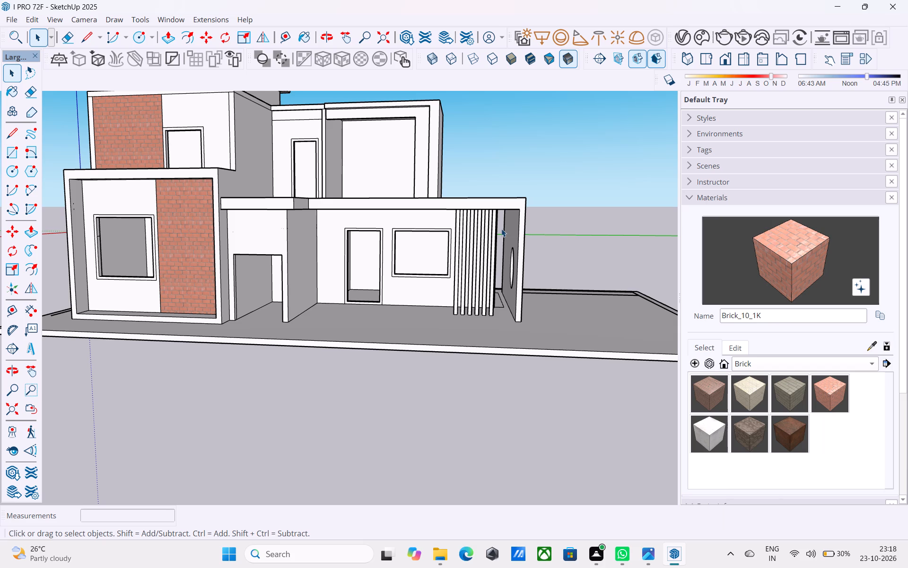
Push/Pull the underside of the ground-floor porch opening's lintel up 1' to make the opening taller.
{"action": "middle_click_drag", "start_coordinate": [386, 266], "coordinate": [457, 275]}
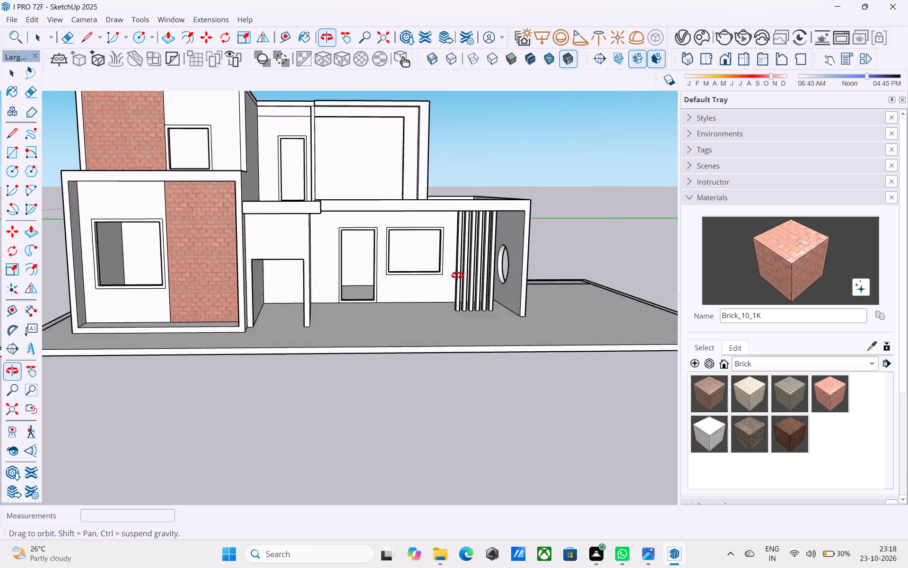
{"action": "middle_click_drag", "start_coordinate": [457, 275], "coordinate": [488, 280]}
{"action": "middle_click_drag", "start_coordinate": [477, 282], "coordinate": [360, 300]}
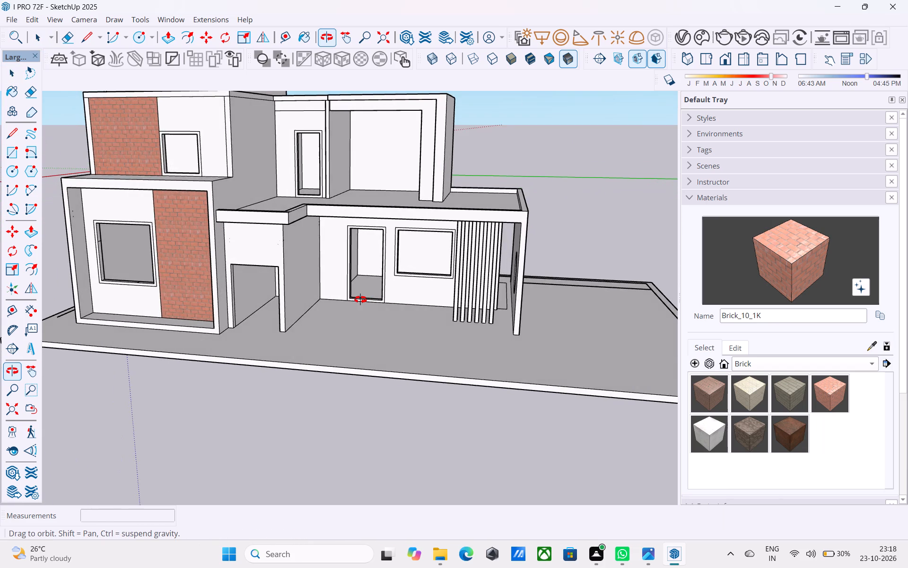
{"action": "middle_click_drag", "start_coordinate": [360, 300], "coordinate": [361, 215]}
{"action": "scroll", "coordinate": [286, 230], "scroll_direction": "up", "scroll_amount": 12}
{"action": "middle_click_drag", "start_coordinate": [246, 249], "coordinate": [253, 235]}
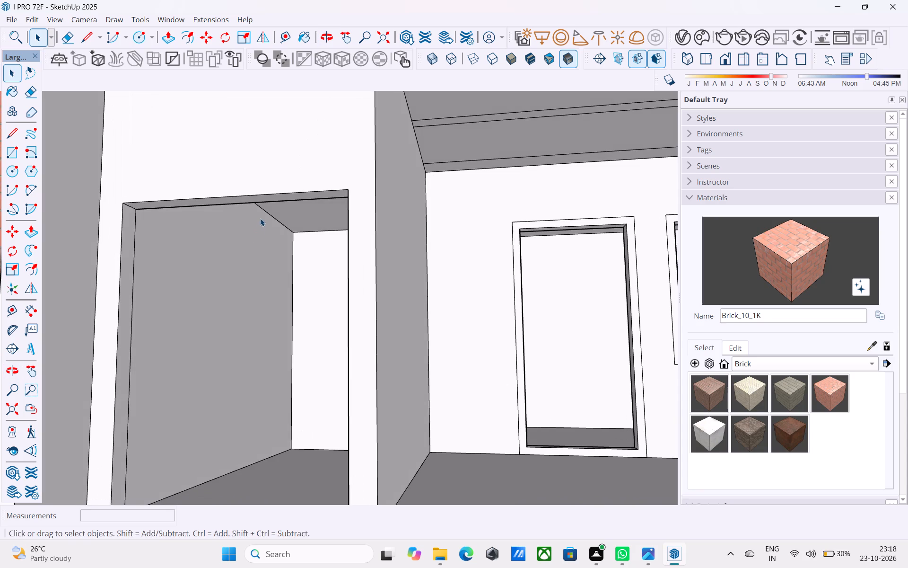
{"action": "left_click", "coordinate": [265, 196]}
{"action": "left_click", "coordinate": [266, 199]}
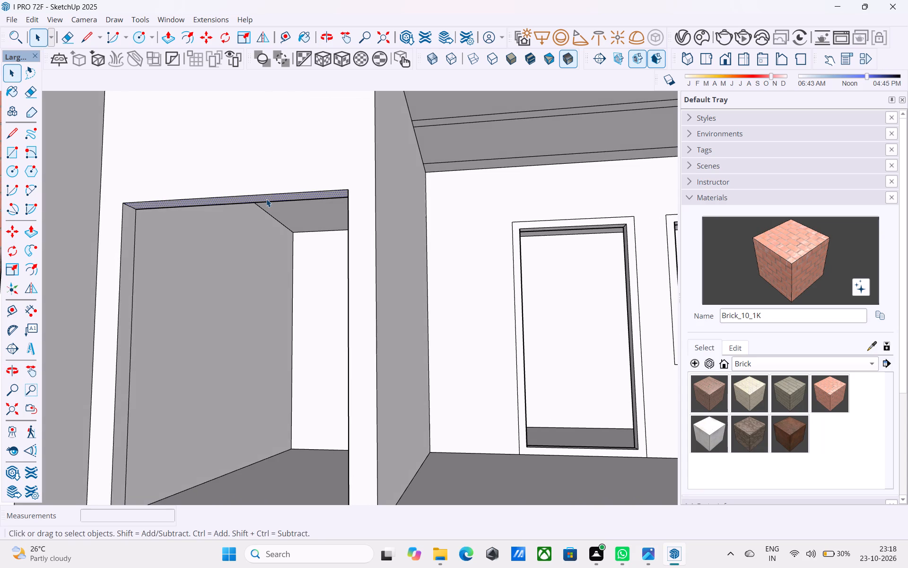
{"action": "key", "text": "p"}
{"action": "left_click", "coordinate": [266, 199]}
{"action": "type", "text": "1'"}
{"action": "key", "text": "Return"}
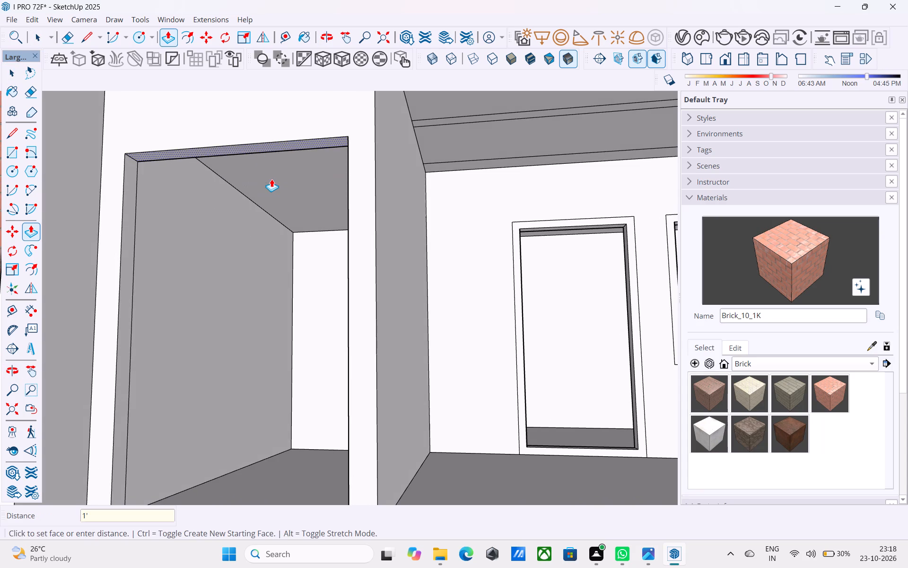
{"action": "key", "text": "space"}
Examine the whole front elevation with the taller porch opening from several front angles.
{"action": "scroll", "coordinate": [271, 179], "scroll_direction": "down", "scroll_amount": 3}
{"action": "middle_click_drag", "start_coordinate": [271, 179], "coordinate": [277, 255]}
{"action": "scroll", "coordinate": [279, 248], "scroll_direction": "down", "scroll_amount": 9}
{"action": "middle_click_drag", "start_coordinate": [296, 252], "coordinate": [314, 253]}
{"action": "scroll", "coordinate": [317, 251], "scroll_direction": "down", "scroll_amount": 5}
{"action": "middle_click_drag", "start_coordinate": [319, 261], "coordinate": [340, 257]}
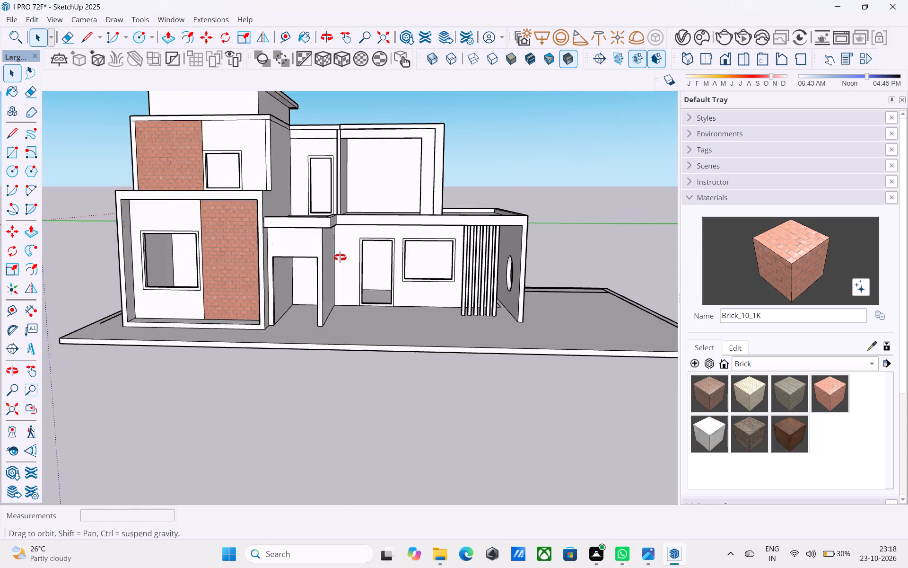
{"action": "middle_click_drag", "start_coordinate": [340, 257], "coordinate": [352, 271]}
{"action": "scroll", "coordinate": [341, 257], "scroll_direction": "down", "scroll_amount": 1}
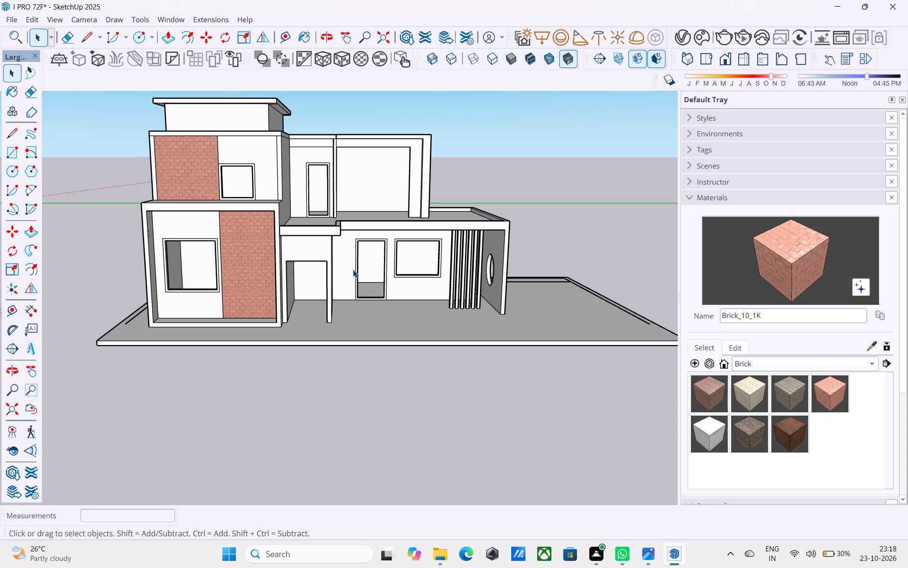
{"action": "middle_click_drag", "start_coordinate": [353, 269], "coordinate": [342, 262]}
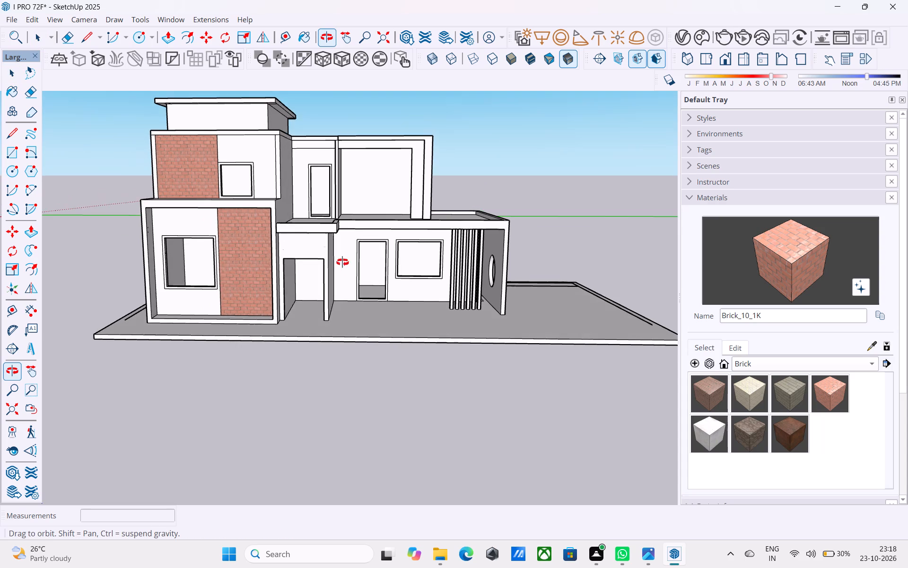
{"action": "middle_click_drag", "start_coordinate": [342, 262], "coordinate": [370, 268]}
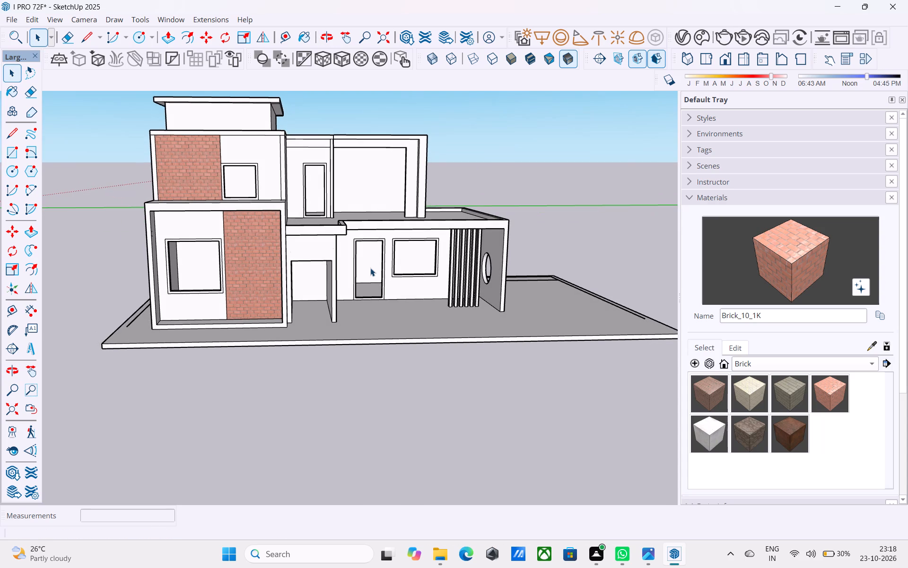
Paint the front wall of the rooftop block with the dark blue Carpet_04_1K material from the Fabric collection.
{"action": "scroll", "coordinate": [469, 281], "scroll_direction": "up", "scroll_amount": 2}
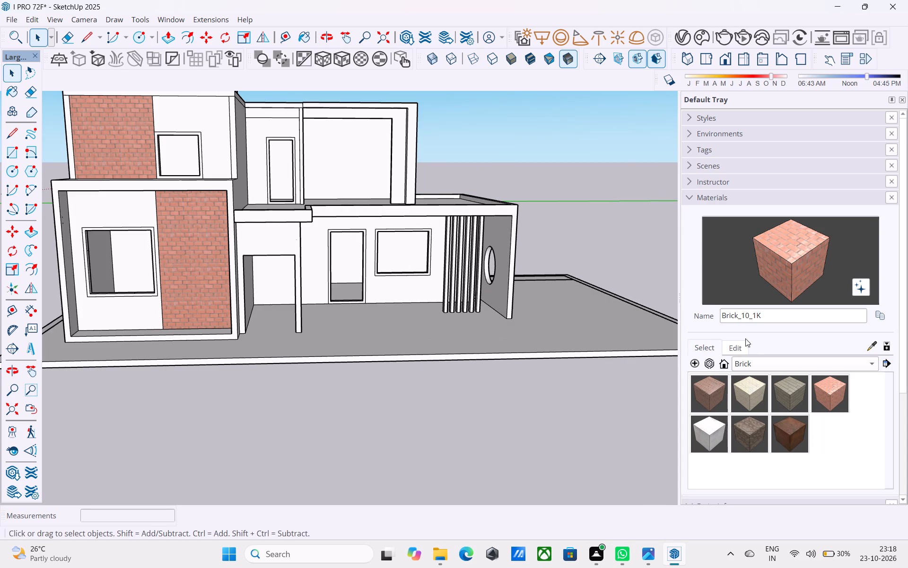
{"action": "left_click", "coordinate": [757, 364]}
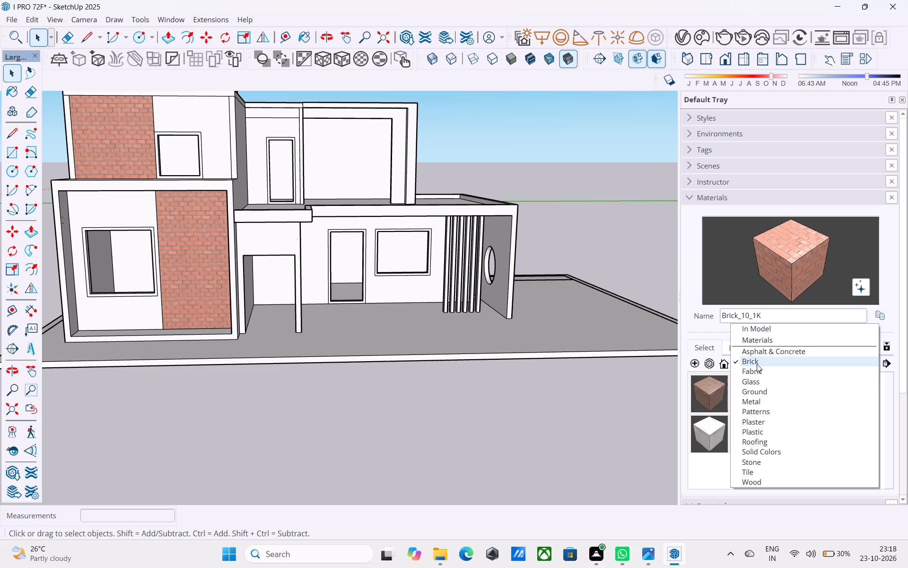
{"action": "left_click", "coordinate": [759, 374]}
{"action": "left_click", "coordinate": [760, 388]}
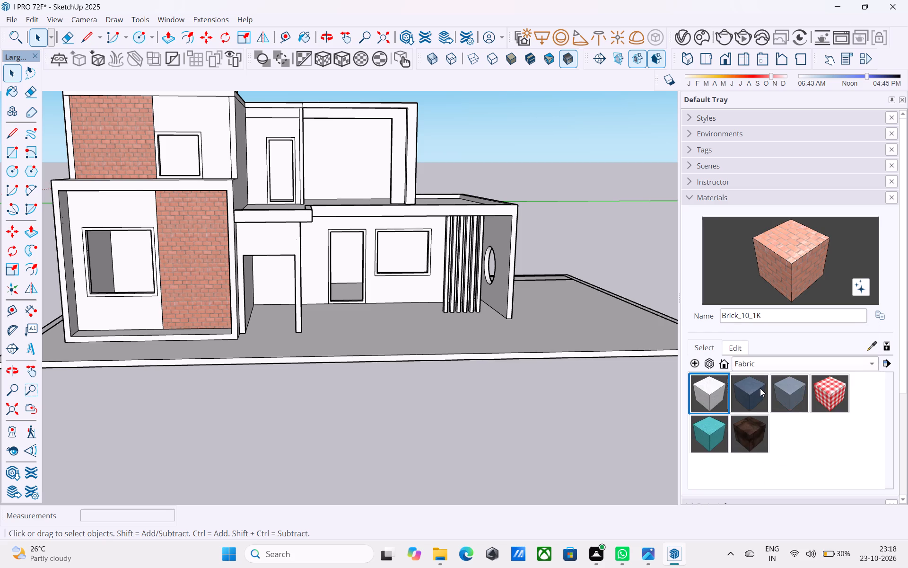
{"action": "scroll", "coordinate": [414, 294], "scroll_direction": "down", "scroll_amount": 4}
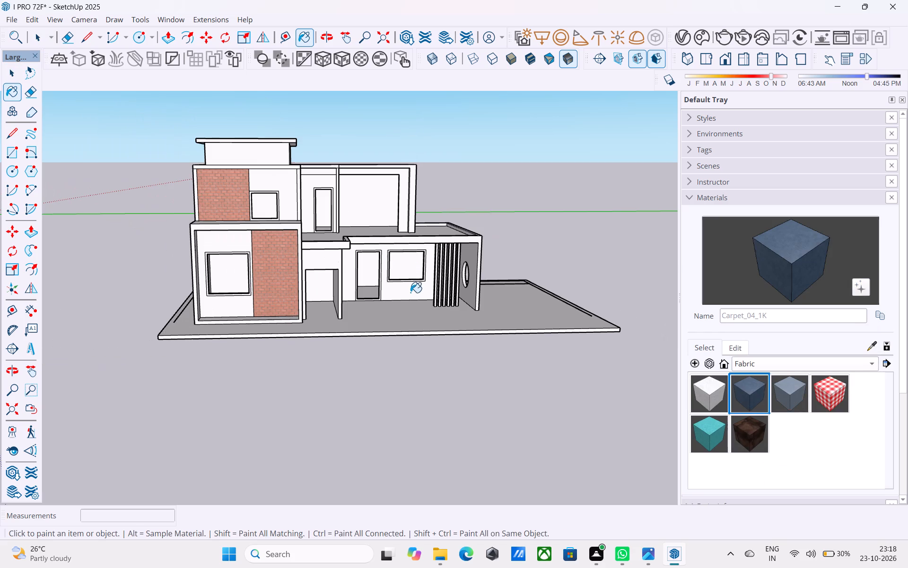
{"action": "left_click", "coordinate": [259, 158]}
Paint the side and rear walls of the rooftop block with the same Carpet_04_1K material.
{"action": "scroll", "coordinate": [259, 149], "scroll_direction": "up", "scroll_amount": 4}
{"action": "middle_click_drag", "start_coordinate": [268, 155], "coordinate": [211, 159]}
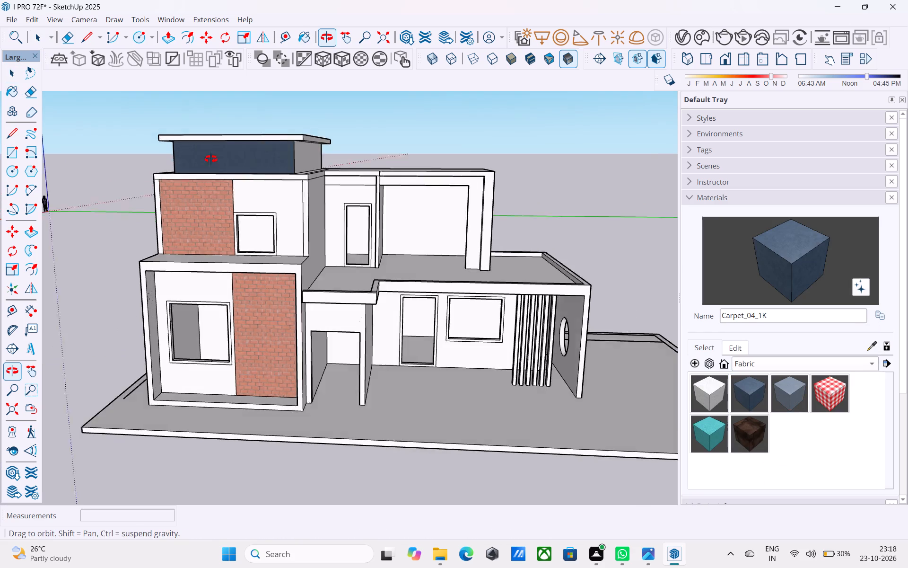
{"action": "middle_click_drag", "start_coordinate": [211, 159], "coordinate": [124, 160]}
{"action": "scroll", "coordinate": [236, 155], "scroll_direction": "up", "scroll_amount": 3}
{"action": "left_click", "coordinate": [305, 165]}
{"action": "middle_click_drag", "start_coordinate": [288, 166], "coordinate": [699, 176]}
{"action": "scroll", "coordinate": [362, 179], "scroll_direction": "up", "scroll_amount": 1}
{"action": "left_click", "coordinate": [286, 169]}
{"action": "scroll", "coordinate": [306, 169], "scroll_direction": "down", "scroll_amount": 5}
{"action": "middle_click_drag", "start_coordinate": [284, 178], "coordinate": [647, 190]}
{"action": "left_click", "coordinate": [411, 179]}
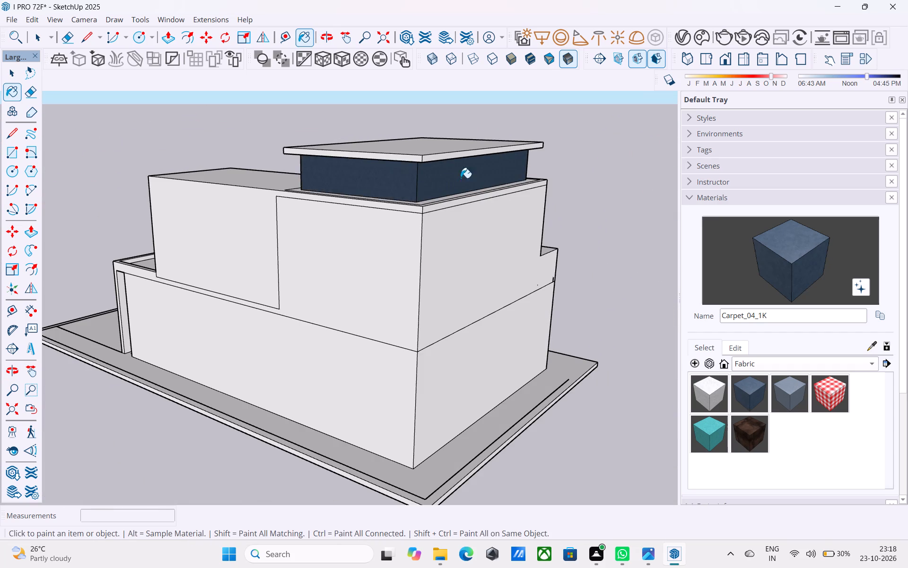
Examine the front facade with the painted rooftop block to judge the overall look.
{"action": "middle_click_drag", "start_coordinate": [460, 178], "coordinate": [183, 177]}
{"action": "middle_click_drag", "start_coordinate": [396, 173], "coordinate": [148, 173]}
{"action": "middle_click_drag", "start_coordinate": [377, 163], "coordinate": [322, 156]}
{"action": "scroll", "coordinate": [260, 145], "scroll_direction": "down", "scroll_amount": 4}
{"action": "middle_click_drag", "start_coordinate": [359, 176], "coordinate": [276, 160]}
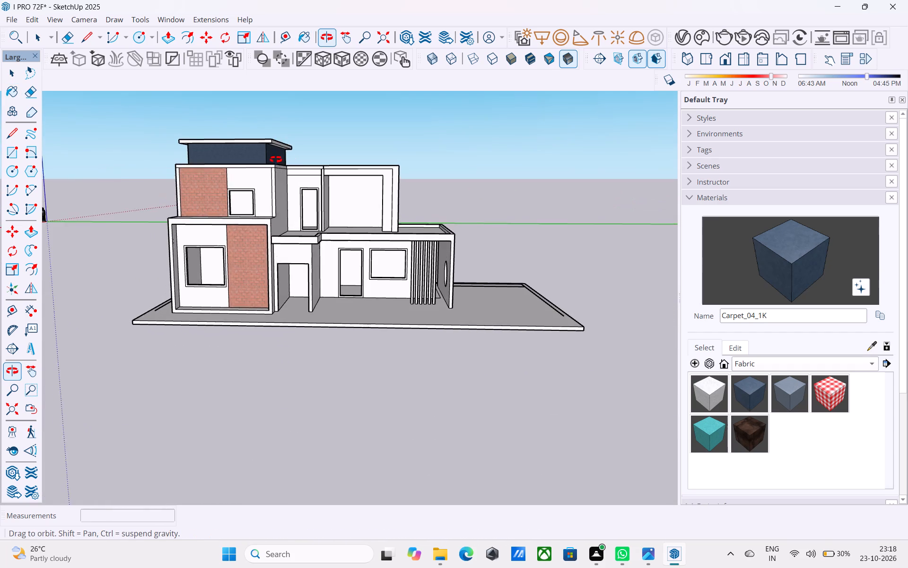
{"action": "middle_click_drag", "start_coordinate": [276, 160], "coordinate": [280, 157]}
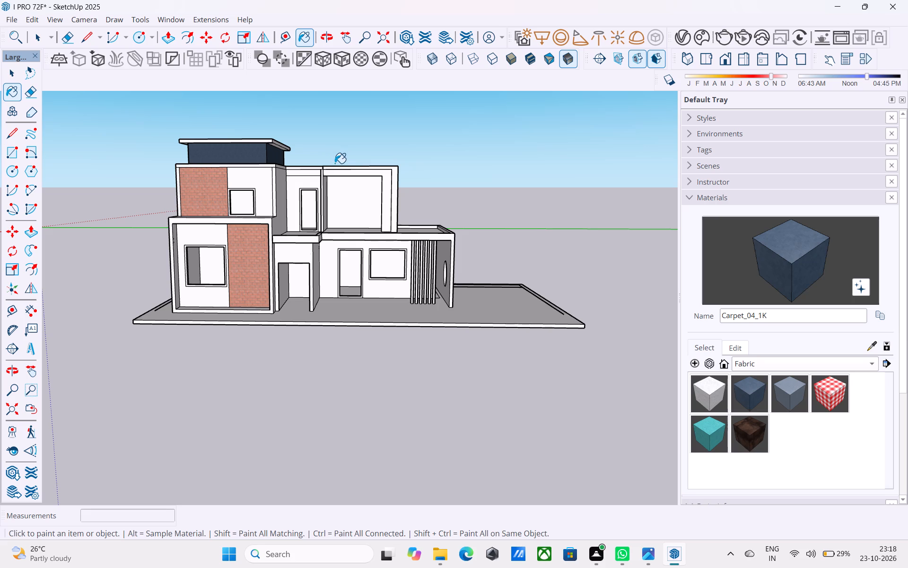
{"action": "middle_click_drag", "start_coordinate": [335, 178], "coordinate": [349, 178]}
{"action": "middle_click_drag", "start_coordinate": [327, 226], "coordinate": [320, 221]}
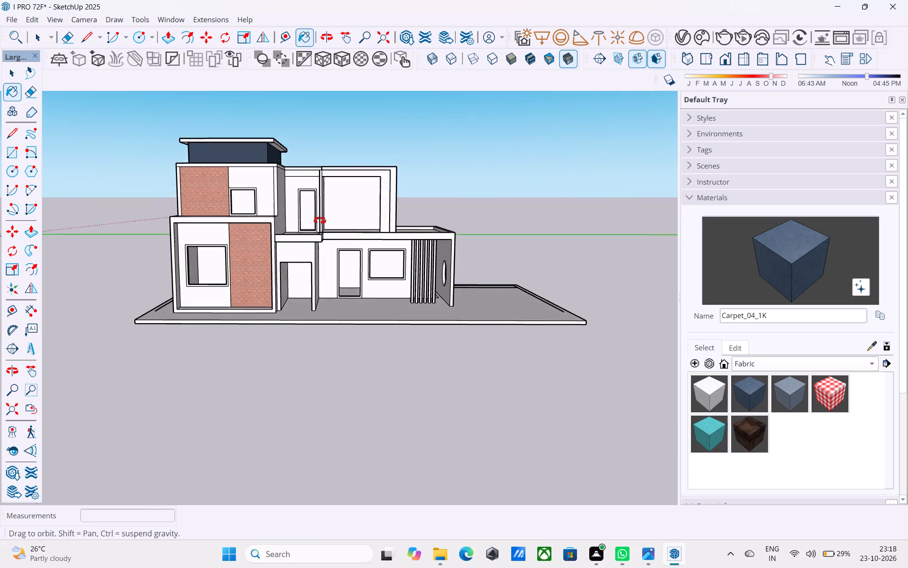
{"action": "middle_click_drag", "start_coordinate": [320, 221], "coordinate": [319, 221]}
Place guides on the upper-floor recess's back wall, 2' from its inner side wall and 3' above the terrace floor.
{"action": "scroll", "coordinate": [320, 221], "scroll_direction": "up", "scroll_amount": 8}
{"action": "key", "text": "space"}
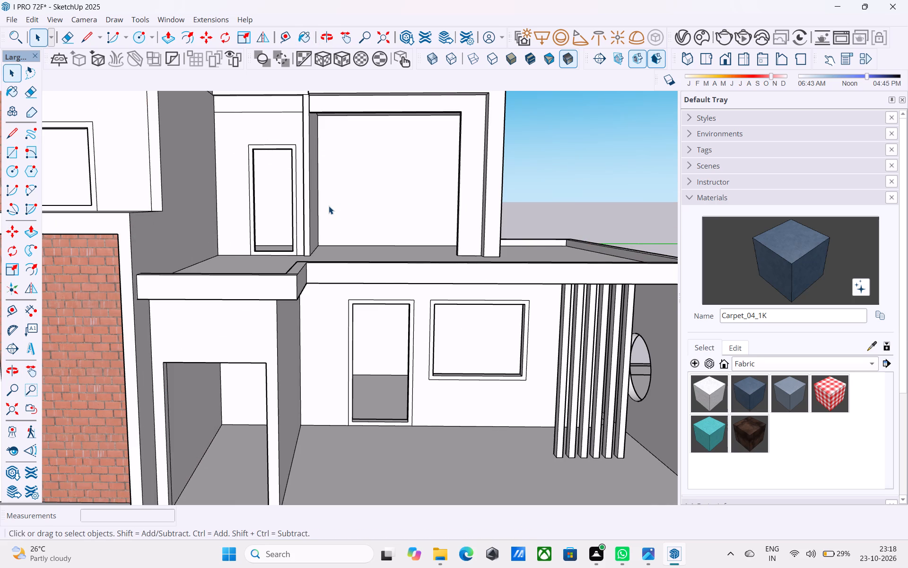
{"action": "key", "text": "t"}
{"action": "scroll", "coordinate": [329, 201], "scroll_direction": "up", "scroll_amount": 2}
{"action": "left_click", "coordinate": [316, 197]}
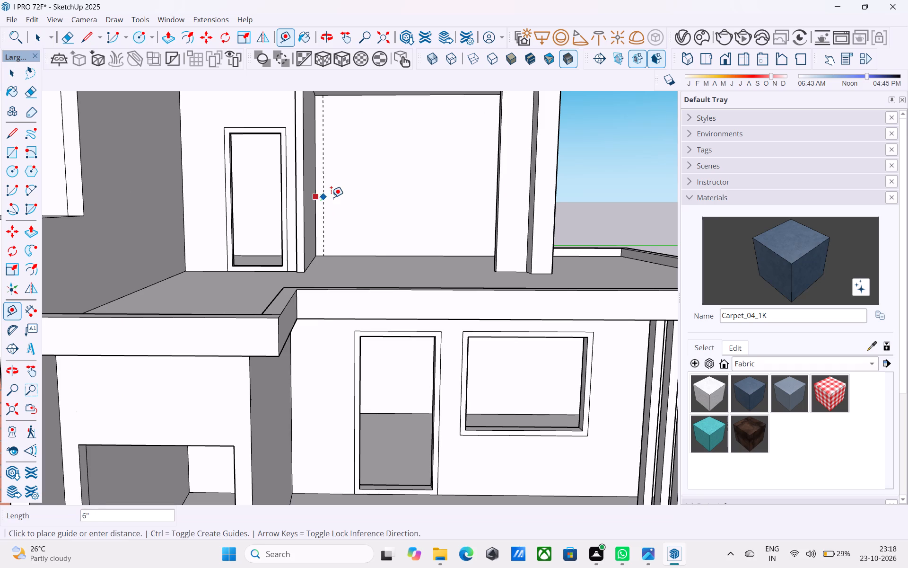
{"action": "type", "text": "2'"}
{"action": "key", "text": "Return"}
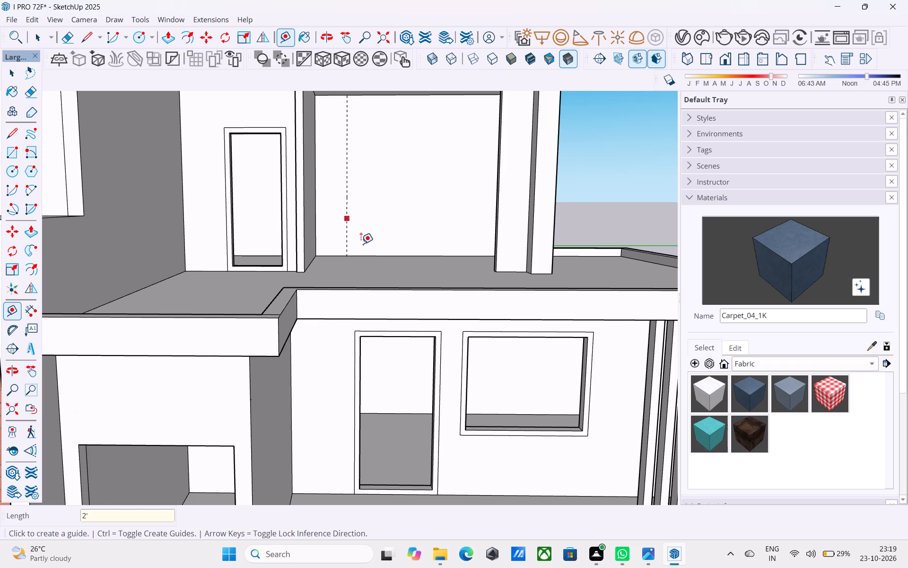
{"action": "left_click", "coordinate": [367, 254]}
{"action": "type", "text": "3'"}
{"action": "key", "text": "Return"}
Draw a window rectangle 6' wide by 4' high on the recess's back wall from the guide intersection.
{"action": "key", "text": "r"}
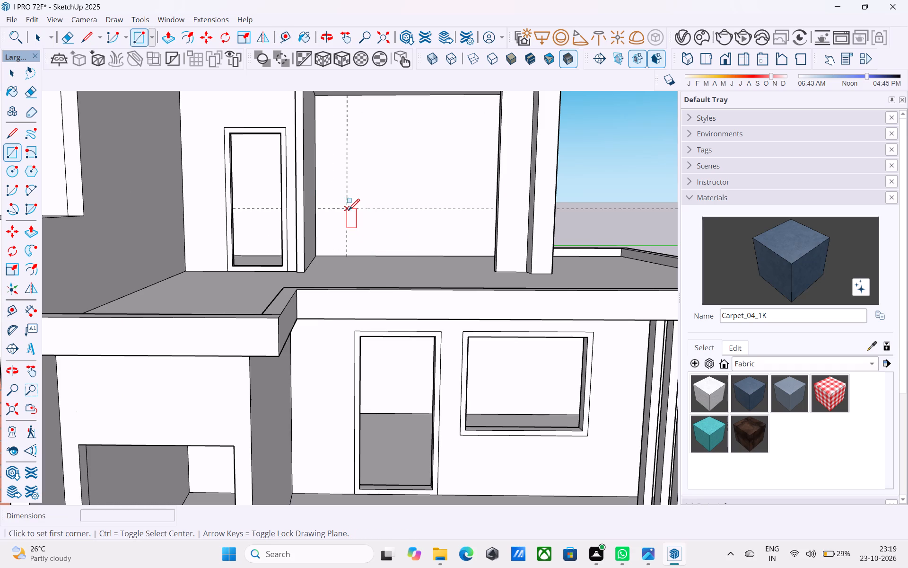
{"action": "left_click", "coordinate": [348, 209]}
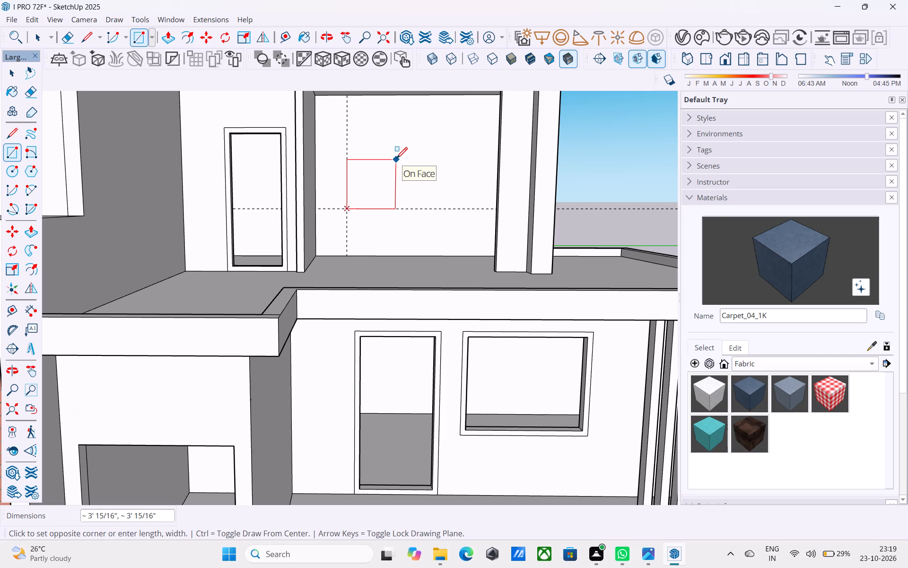
{"action": "type", "text": "6',6'"}
{"action": "key", "text": "Return"}
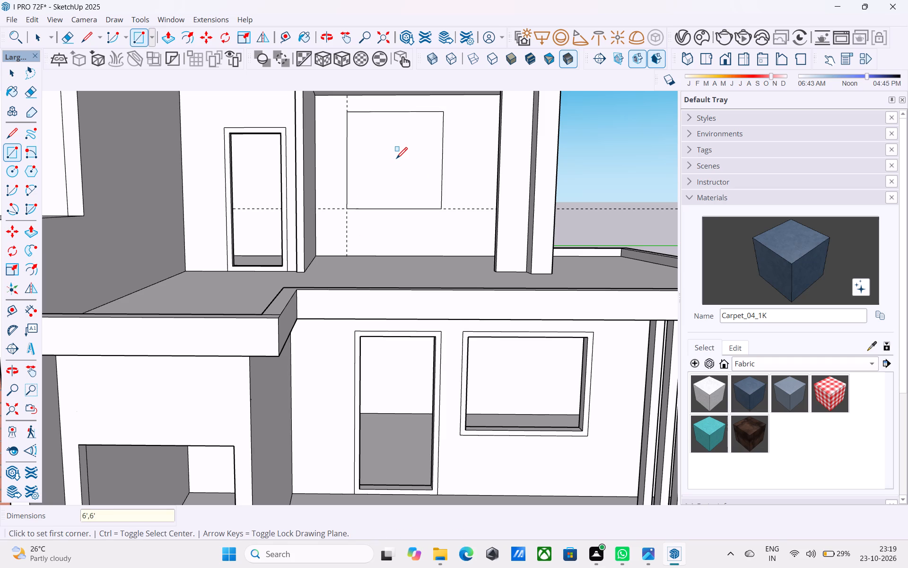
{"action": "type", "text": "4',4'"}
{"action": "key", "text": "Return"}
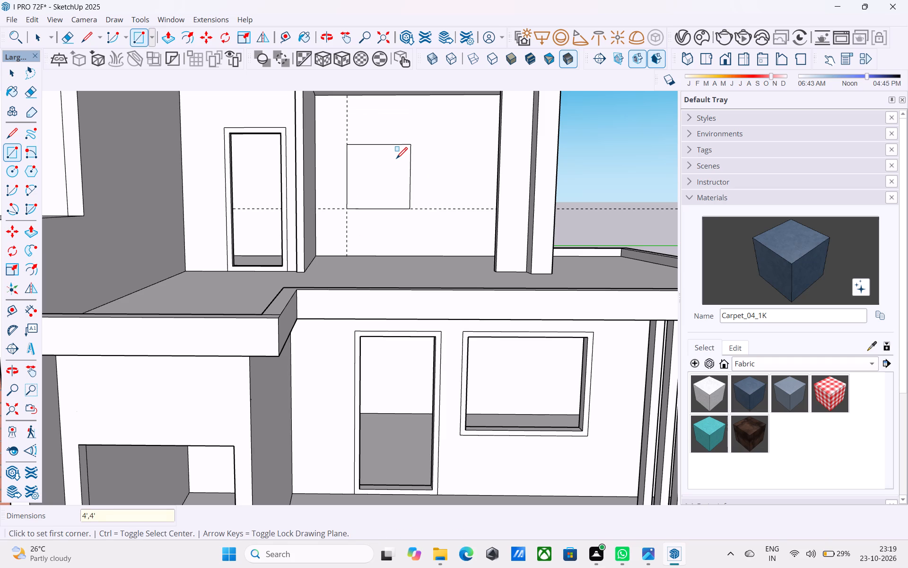
{"action": "type", "text": "4',6'"}
{"action": "key", "text": "Return"}
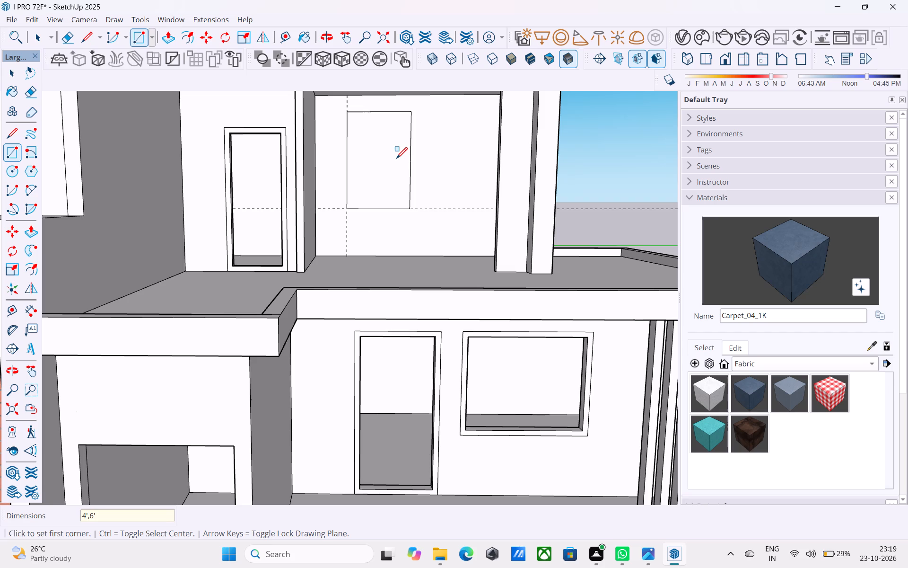
{"action": "type", "text": "6',4'"}
{"action": "key", "text": "Return"}
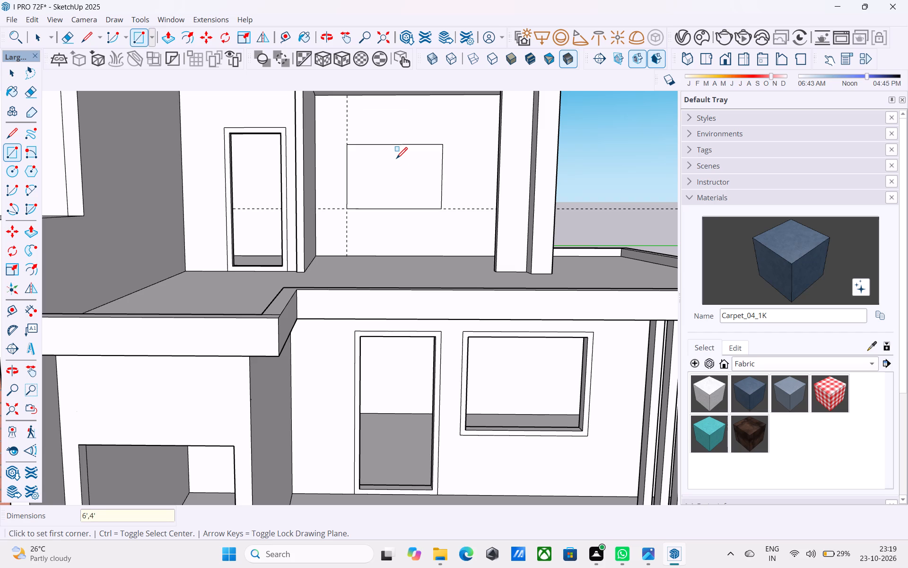
Offset the new window rectangle inward by 3" to form its frame.
{"action": "key", "text": "space"}
{"action": "left_click", "coordinate": [396, 160]}
{"action": "left_click", "coordinate": [401, 167]}
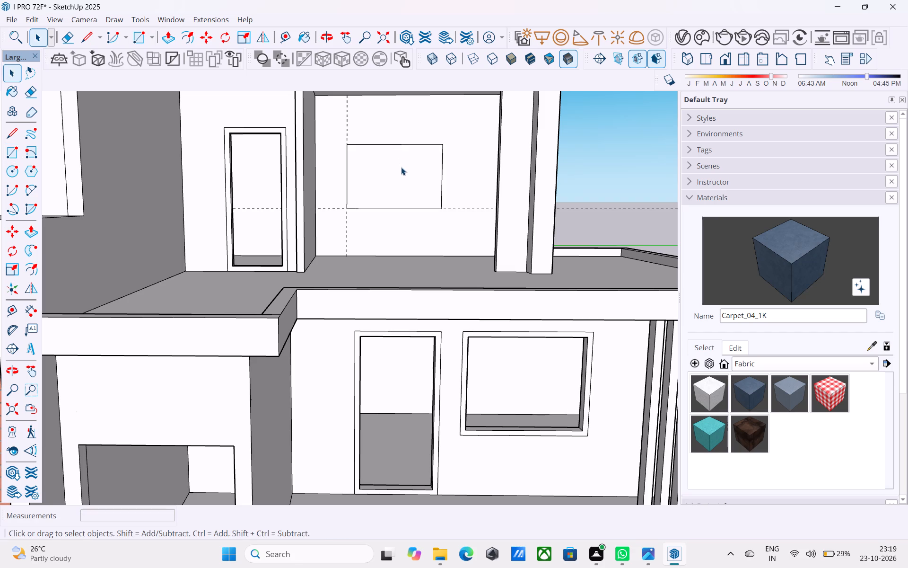
{"action": "scroll", "coordinate": [402, 177], "scroll_direction": "up", "scroll_amount": 2}
{"action": "key", "text": "f"}
{"action": "left_click", "coordinate": [402, 177]}
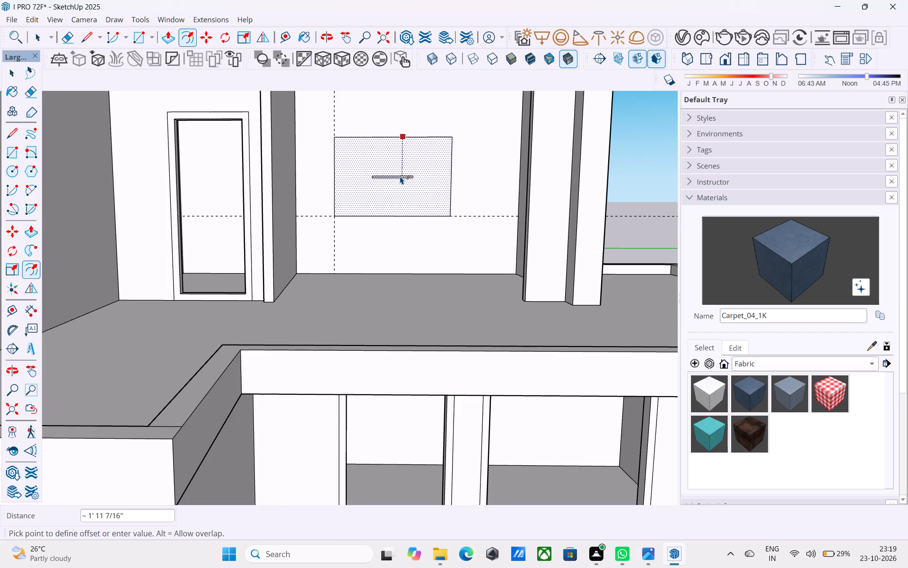
{"action": "key", "text": "3"}
{"action": "key", "text": "shift+quotedbl"}
{"action": "key", "text": "Return"}
{"action": "key", "text": "space"}
Push/Pull the window's inner face back through the wall to open it inside the frame.
{"action": "left_click", "coordinate": [399, 173]}
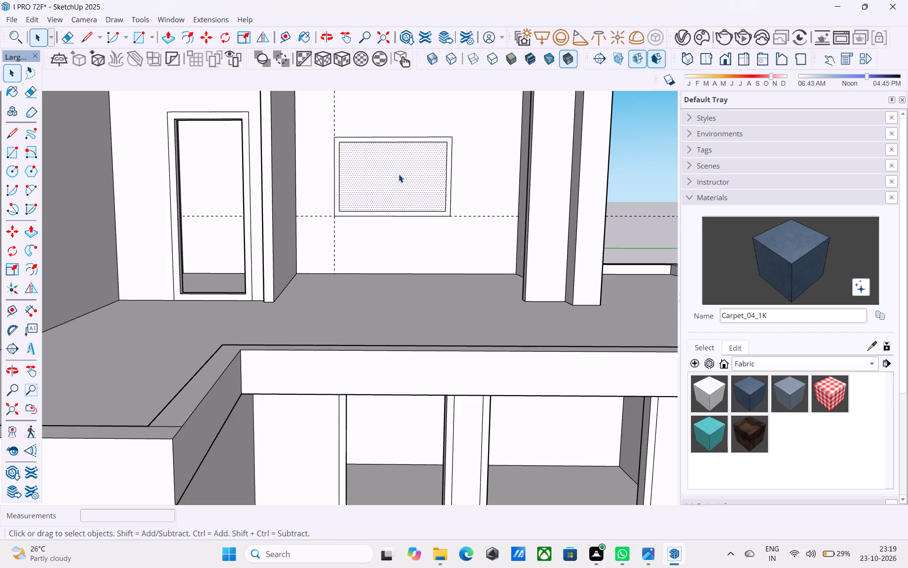
{"action": "key", "text": "p"}
{"action": "left_click", "coordinate": [399, 174]}
{"action": "scroll", "coordinate": [395, 169], "scroll_direction": "up", "scroll_amount": 6}
{"action": "middle_click_drag", "start_coordinate": [395, 169], "coordinate": [329, 214]}
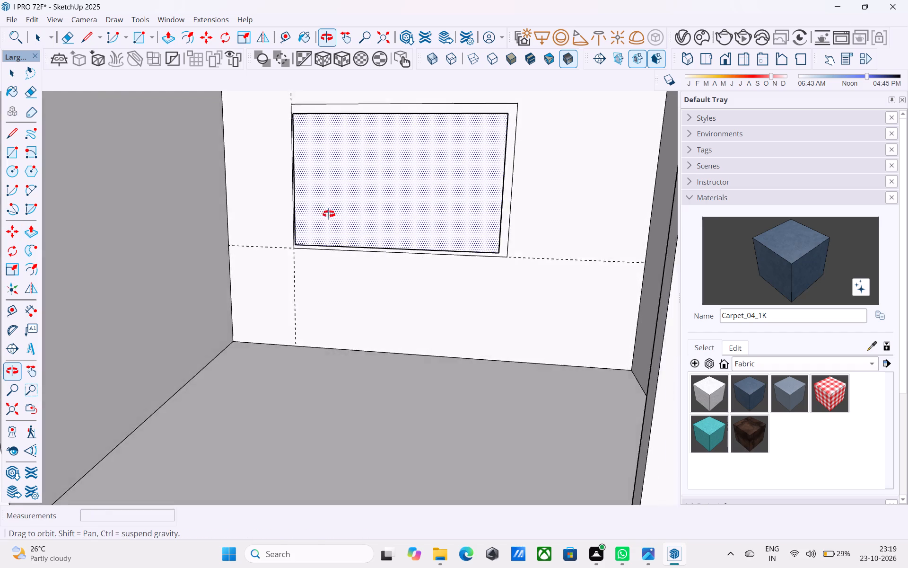
{"action": "middle_click_drag", "start_coordinate": [329, 214], "coordinate": [314, 225]}
{"action": "left_click", "coordinate": [439, 135]}
{"action": "key", "text": "space"}
Save the model and check the new upper-floor window from the front.
{"action": "scroll", "coordinate": [439, 134], "scroll_direction": "down", "scroll_amount": 5}
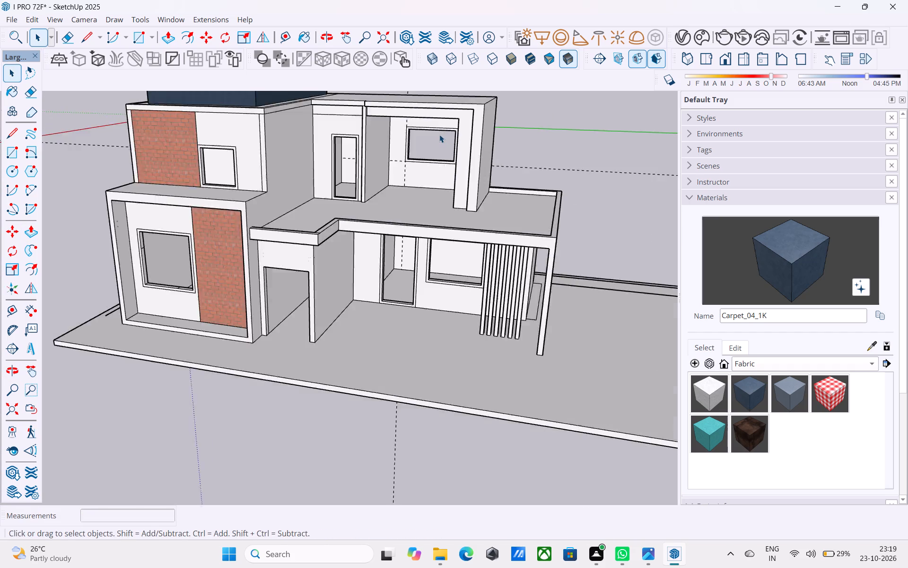
{"action": "scroll", "coordinate": [439, 134], "scroll_direction": "down", "scroll_amount": 4}
{"action": "middle_click_drag", "start_coordinate": [437, 134], "coordinate": [463, 144]}
{"action": "scroll", "coordinate": [463, 144], "scroll_direction": "up", "scroll_amount": 3}
{"action": "key", "text": "ctrl+s"}
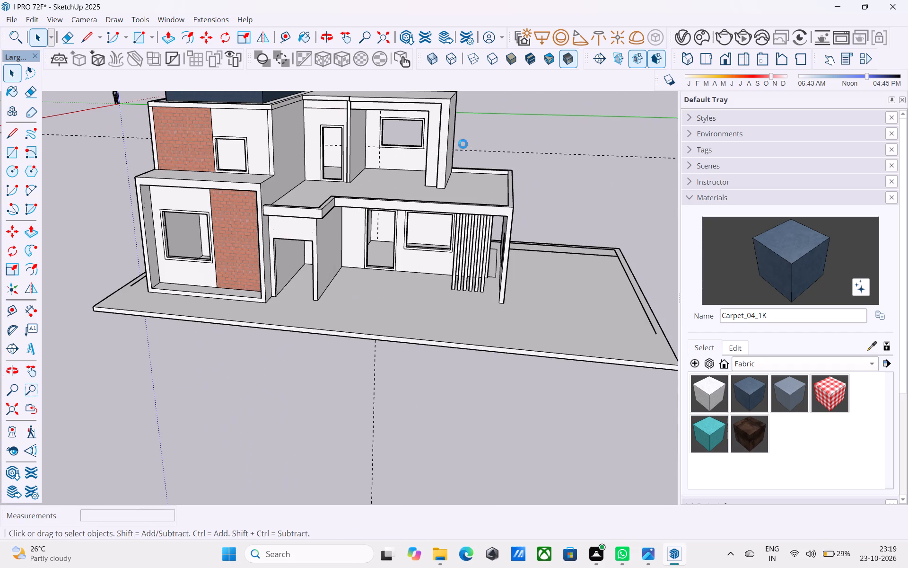
{"action": "key", "text": "space"}
{"action": "middle_click_drag", "start_coordinate": [448, 164], "coordinate": [460, 189]}
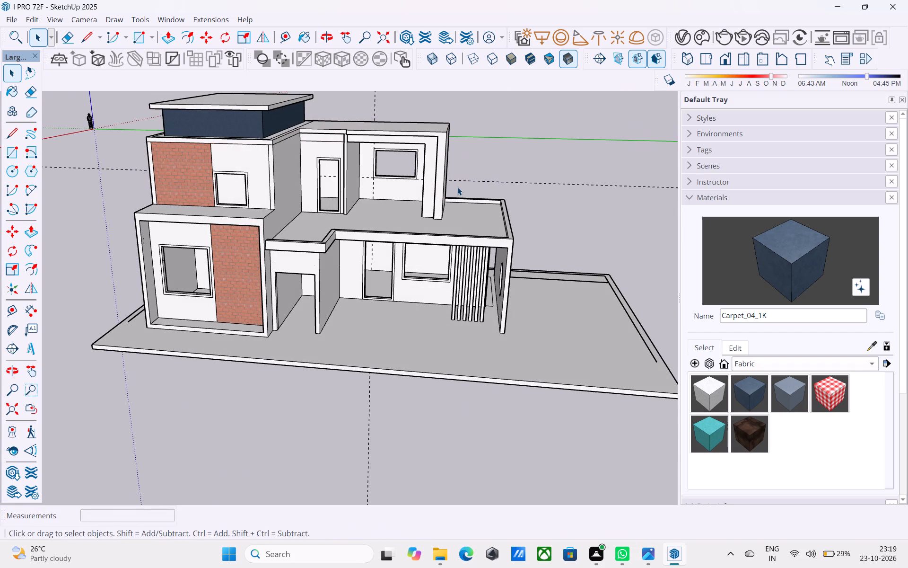
{"action": "middle_click_drag", "start_coordinate": [457, 187], "coordinate": [477, 163]}
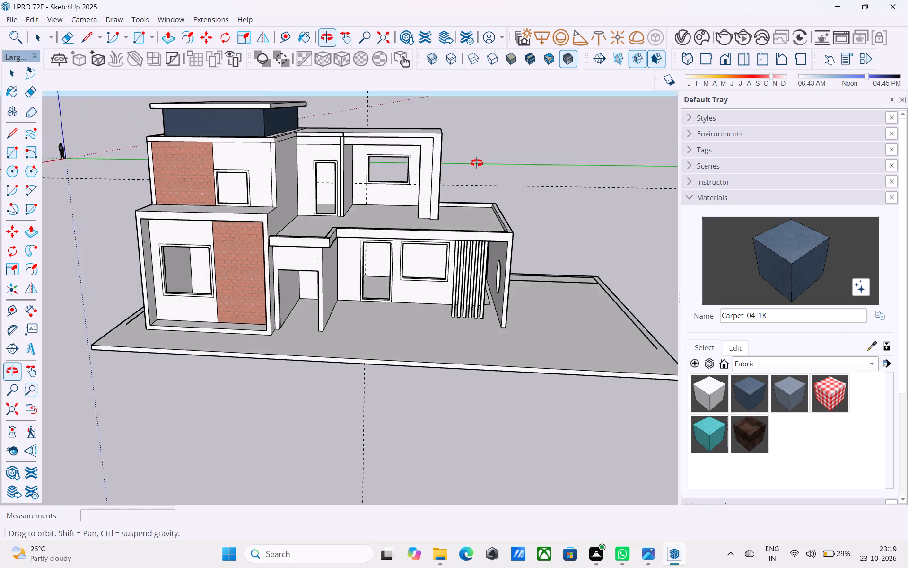
Paint the L-shaped inner face of the upper-floor recess's front frame with the Denim_03_1K fabric material.
{"action": "middle_click_drag", "start_coordinate": [477, 163], "coordinate": [481, 155]}
{"action": "left_click", "coordinate": [789, 395]}
{"action": "scroll", "coordinate": [367, 185], "scroll_direction": "up", "scroll_amount": 2}
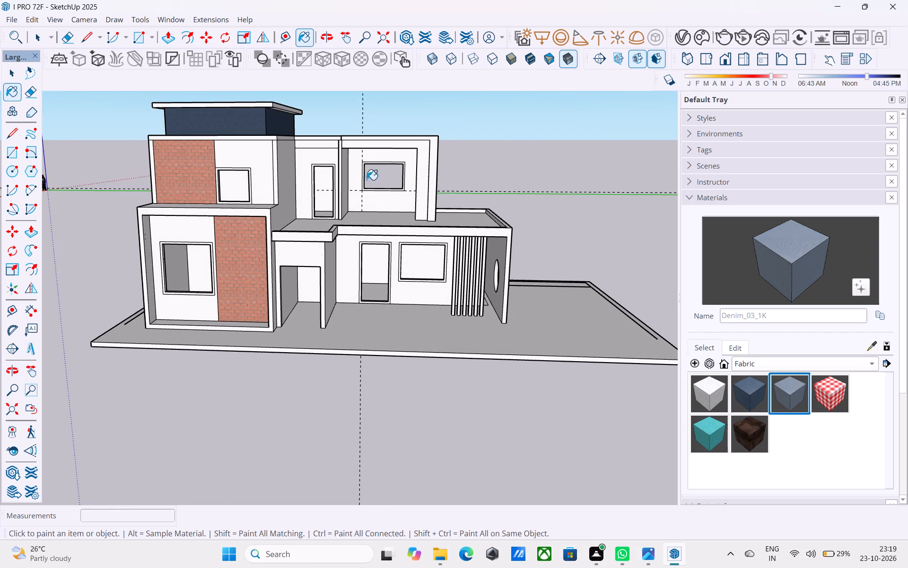
{"action": "scroll", "coordinate": [367, 180], "scroll_direction": "up", "scroll_amount": 2}
{"action": "scroll", "coordinate": [387, 139], "scroll_direction": "down", "scroll_amount": 3}
{"action": "left_click", "coordinate": [471, 128]}
{"action": "scroll", "coordinate": [384, 245], "scroll_direction": "down", "scroll_amount": 4}
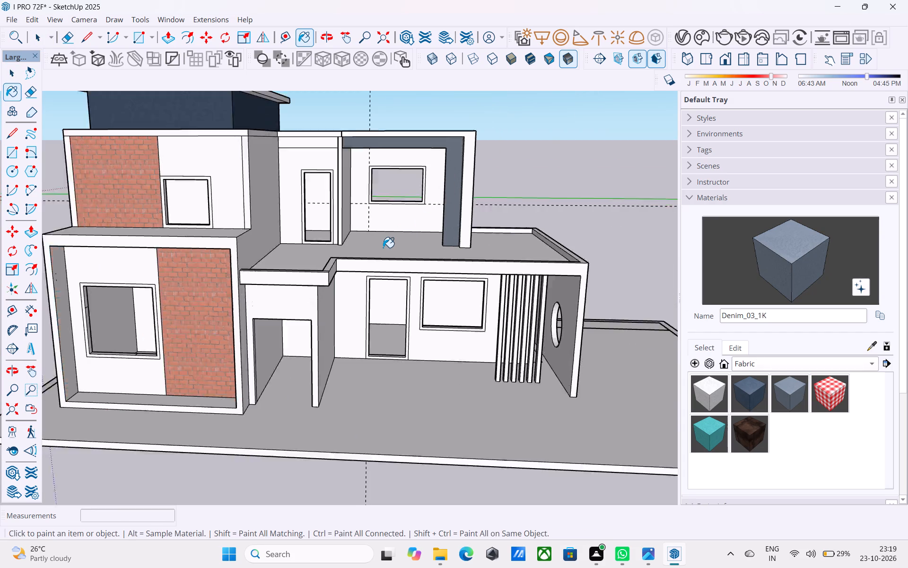
{"action": "scroll", "coordinate": [383, 248], "scroll_direction": "down", "scroll_amount": 1}
{"action": "middle_click_drag", "start_coordinate": [365, 248], "coordinate": [278, 287]}
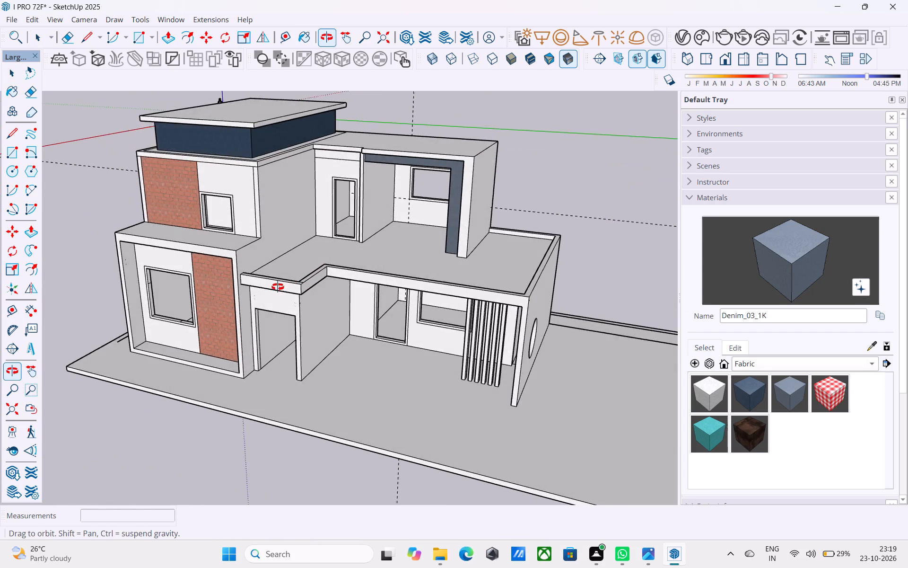
{"action": "middle_click_drag", "start_coordinate": [278, 287], "coordinate": [384, 248]}
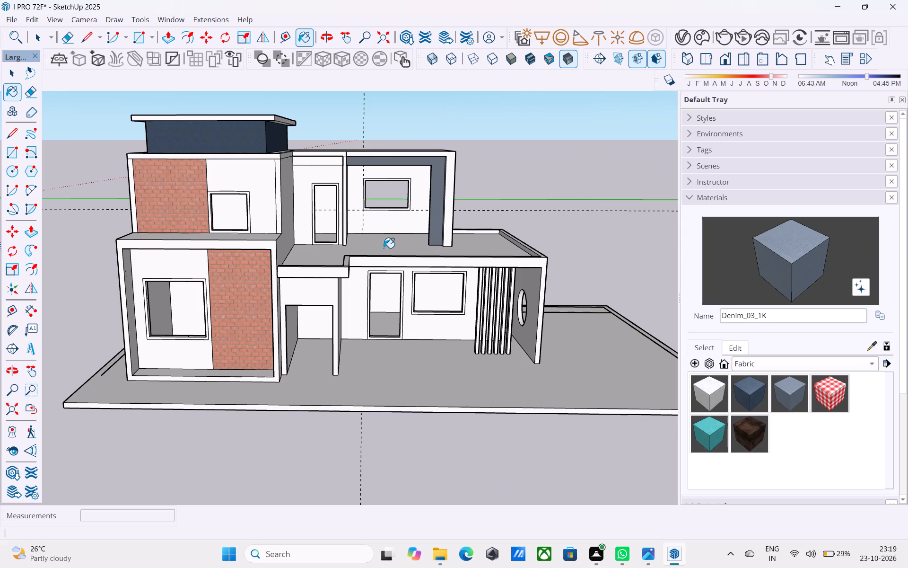
{"action": "key", "text": "space"}
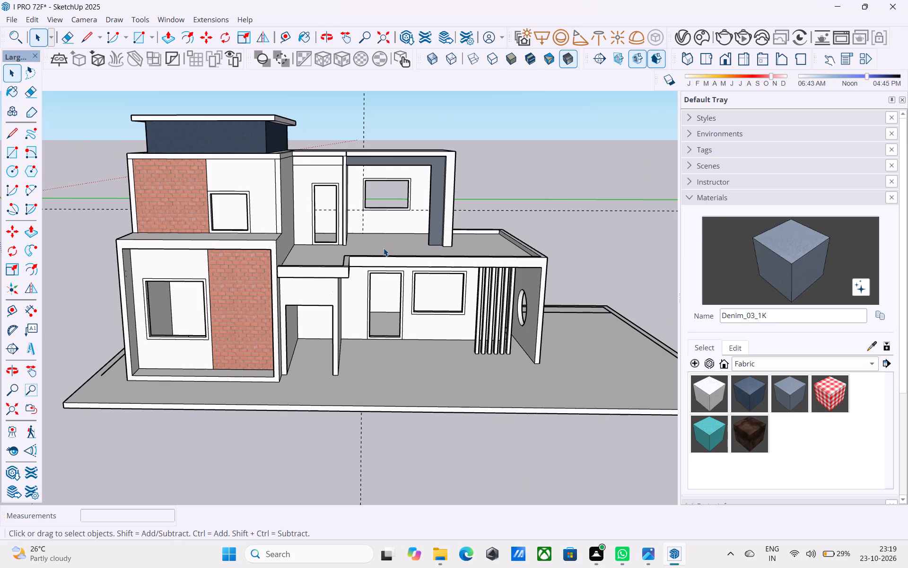
Offset the outer side wall face of the upper-floor recess inward by 1'.
{"action": "middle_click_drag", "start_coordinate": [384, 247], "coordinate": [233, 227]}
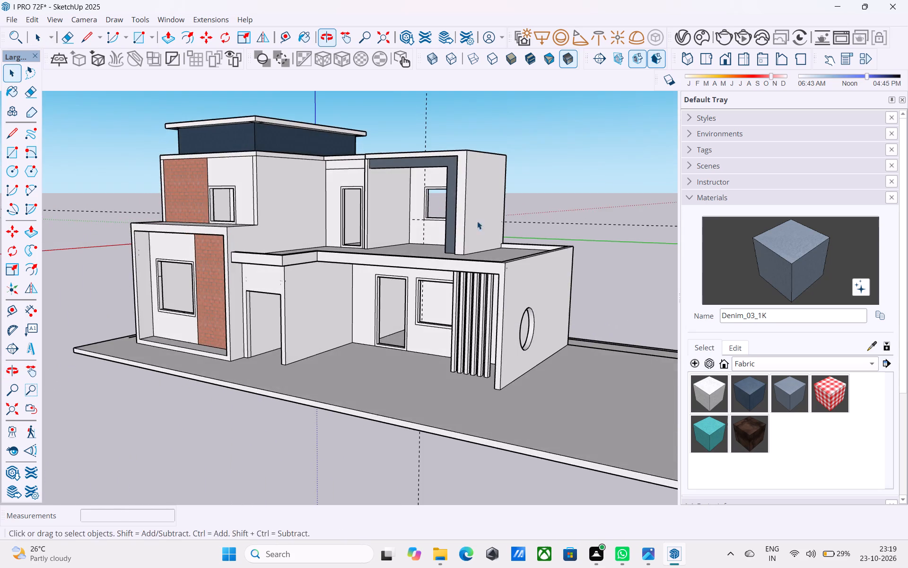
{"action": "middle_click_drag", "start_coordinate": [515, 209], "coordinate": [343, 248]}
{"action": "left_click", "coordinate": [476, 229]}
{"action": "key", "text": "f"}
{"action": "left_click", "coordinate": [476, 229]}
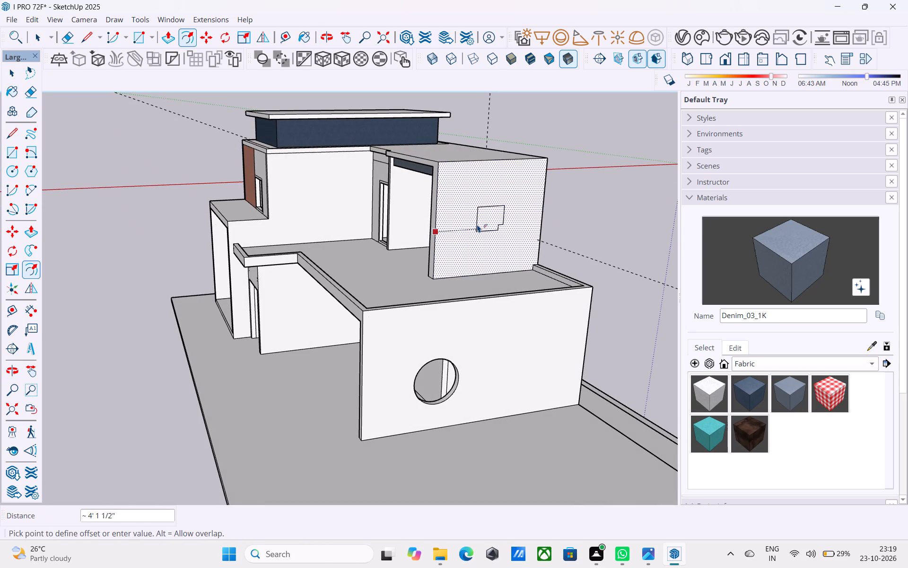
{"action": "type", "text": "1'"}
{"action": "key", "text": "Return"}
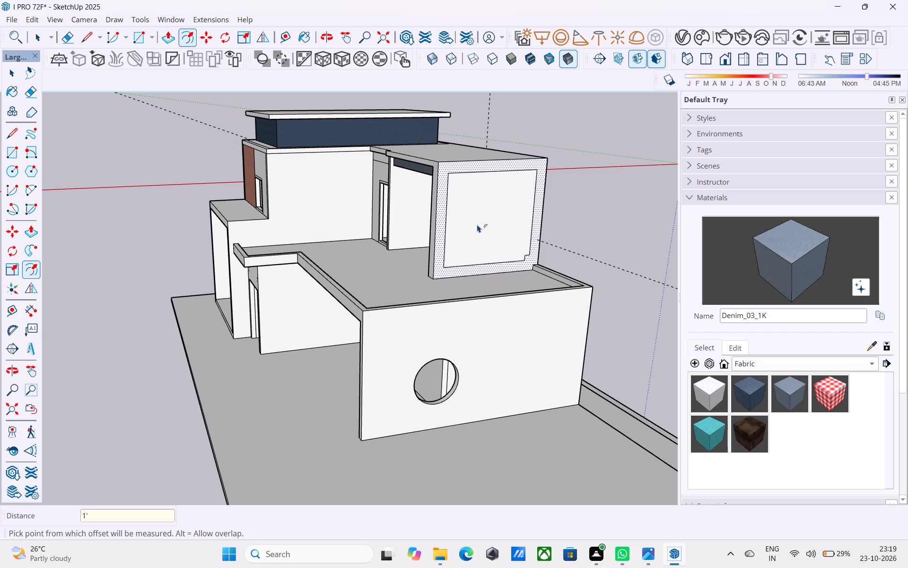
Push/Pull the inset side wall face 6" inward and delete it to open the recess's side.
{"action": "key", "text": "space"}
{"action": "left_click", "coordinate": [477, 224]}
{"action": "scroll", "coordinate": [477, 223], "scroll_direction": "up", "scroll_amount": 2}
{"action": "key", "text": "p"}
{"action": "left_click", "coordinate": [477, 223]}
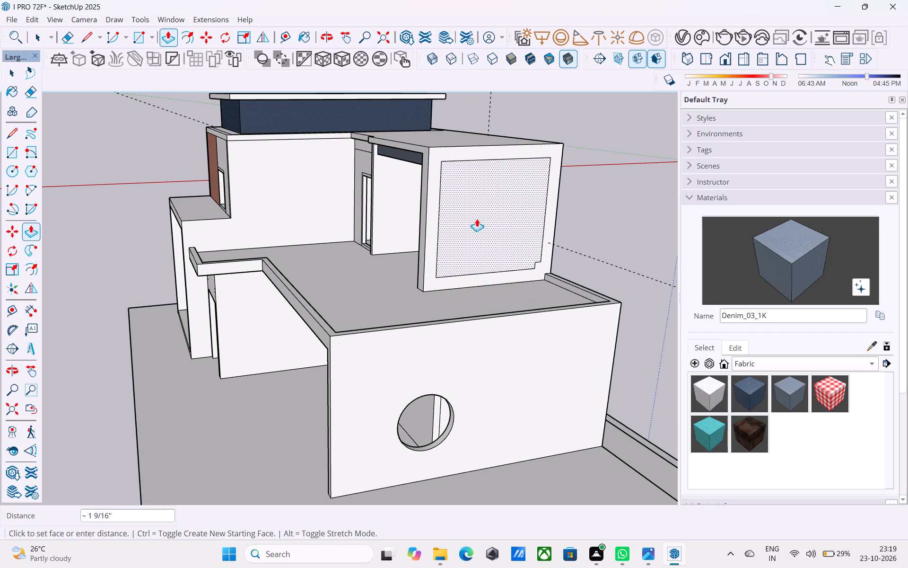
{"action": "left_click", "coordinate": [471, 208]}
{"action": "middle_click_drag", "start_coordinate": [472, 213], "coordinate": [577, 210]}
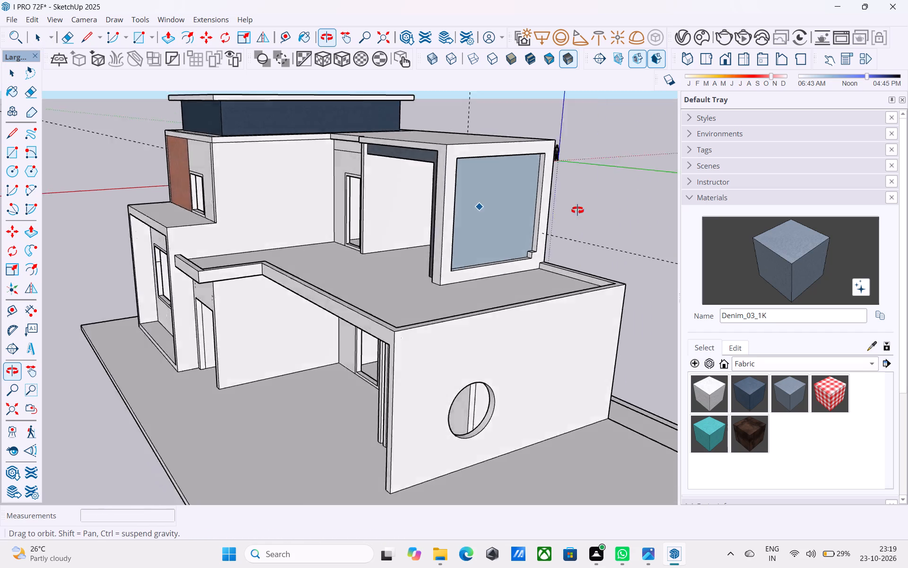
{"action": "middle_click_drag", "start_coordinate": [577, 210], "coordinate": [387, 195]}
{"action": "key", "text": "space"}
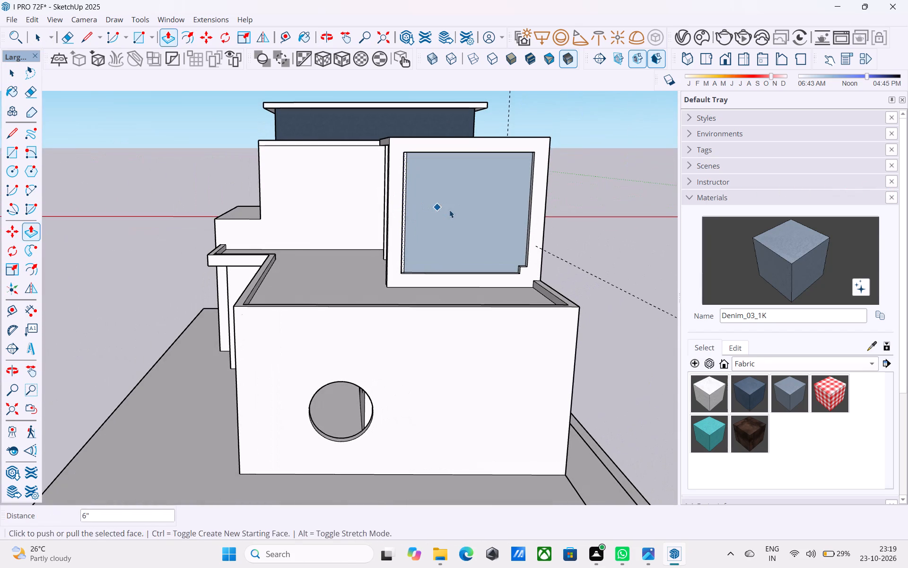
{"action": "left_click", "coordinate": [463, 210]}
{"action": "key", "text": "Delete"}
Push/Pull the small notch block at the side opening's lower corner flush with the sill and erase its leftover edge.
{"action": "middle_click_drag", "start_coordinate": [461, 210], "coordinate": [766, 209]}
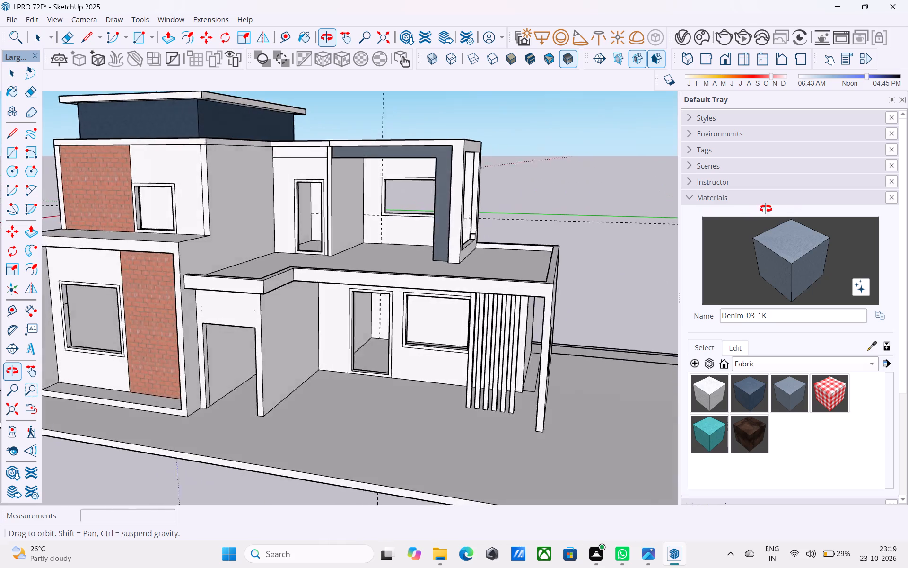
{"action": "middle_click_drag", "start_coordinate": [766, 209], "coordinate": [508, 329]}
{"action": "scroll", "coordinate": [526, 320], "scroll_direction": "up", "scroll_amount": 11}
{"action": "left_click", "coordinate": [542, 302]}
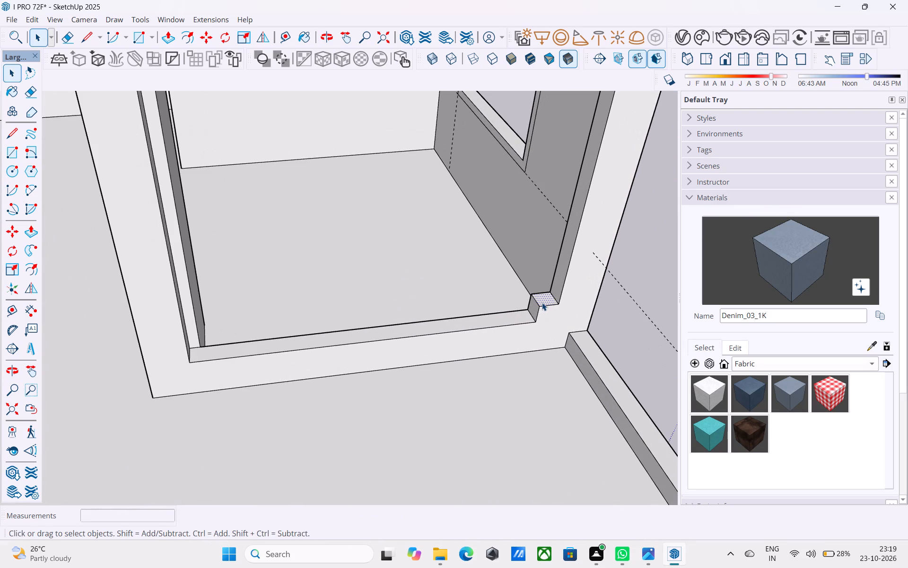
{"action": "scroll", "coordinate": [542, 302], "scroll_direction": "up", "scroll_amount": 3}
{"action": "key", "text": "p"}
{"action": "left_click", "coordinate": [542, 302]}
{"action": "left_click", "coordinate": [508, 321]}
{"action": "key", "text": "space"}
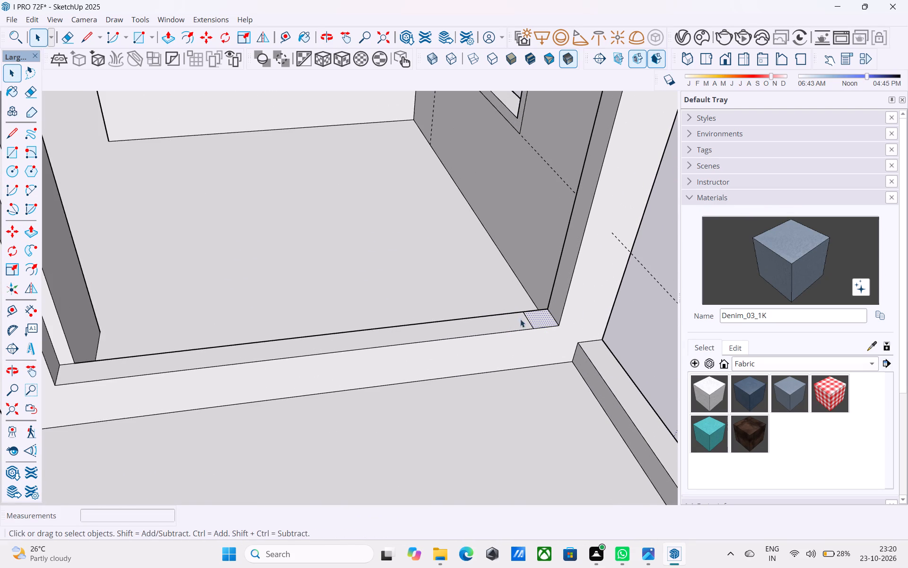
{"action": "key", "text": "e"}
{"action": "left_click_drag", "start_coordinate": [530, 316], "coordinate": [524, 319]}
{"action": "key", "text": "space"}
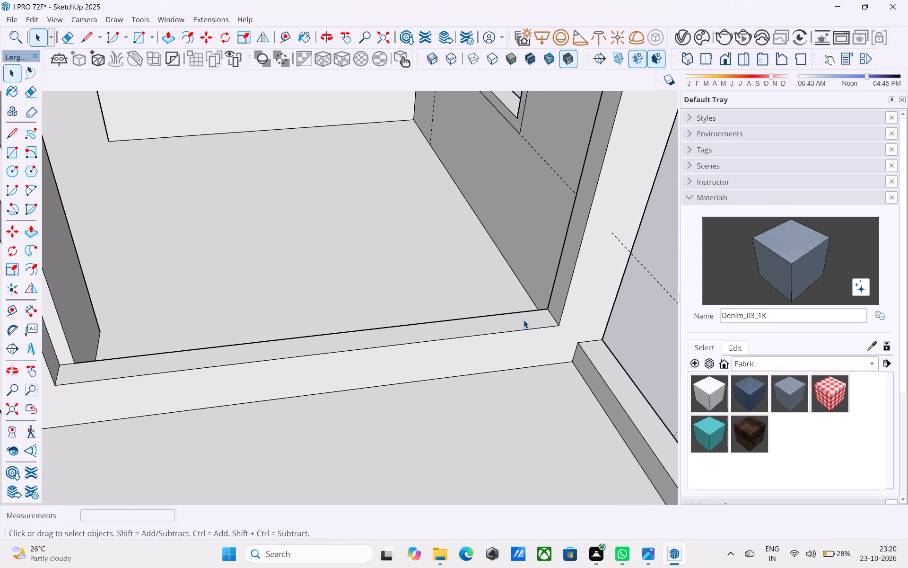
Push/Pull the recess ceiling down 6" to the underside of the dark front beam.
{"action": "scroll", "coordinate": [443, 316], "scroll_direction": "down", "scroll_amount": 5}
{"action": "middle_click_drag", "start_coordinate": [422, 326], "coordinate": [520, 294]}
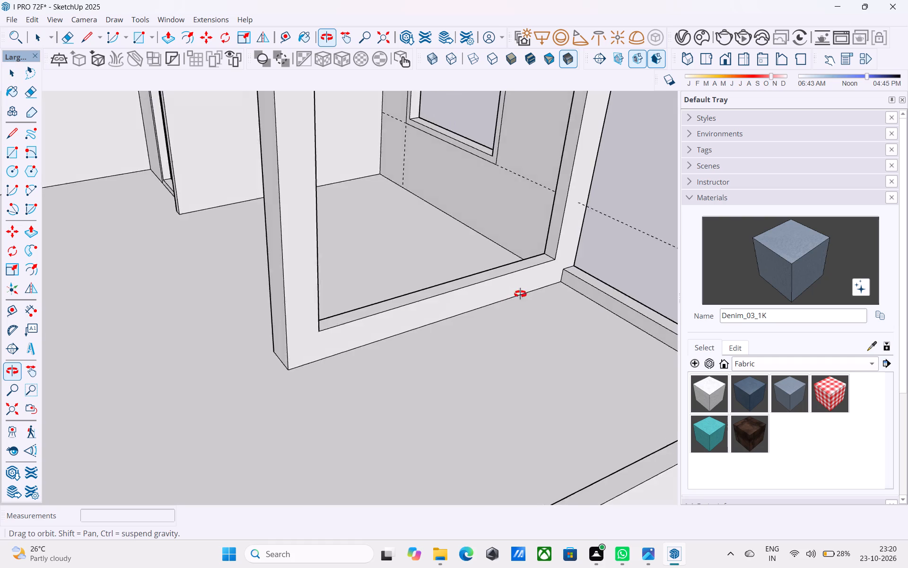
{"action": "middle_click_drag", "start_coordinate": [520, 294], "coordinate": [585, 274]}
{"action": "middle_click_drag", "start_coordinate": [536, 266], "coordinate": [630, 283]}
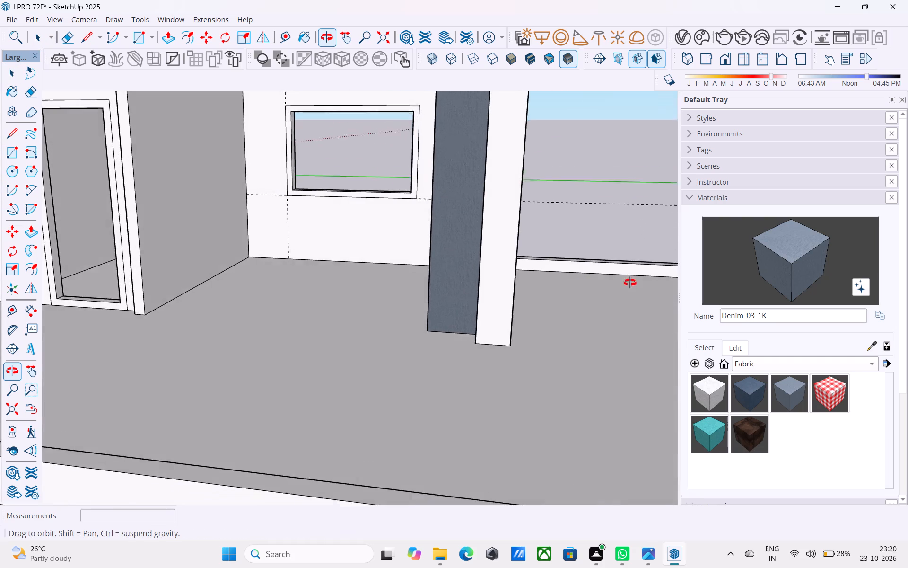
{"action": "middle_click_drag", "start_coordinate": [630, 283], "coordinate": [578, 352]}
{"action": "scroll", "coordinate": [553, 310], "scroll_direction": "down", "scroll_amount": 4}
{"action": "middle_click_drag", "start_coordinate": [544, 304], "coordinate": [311, 225], "text": "shift"}
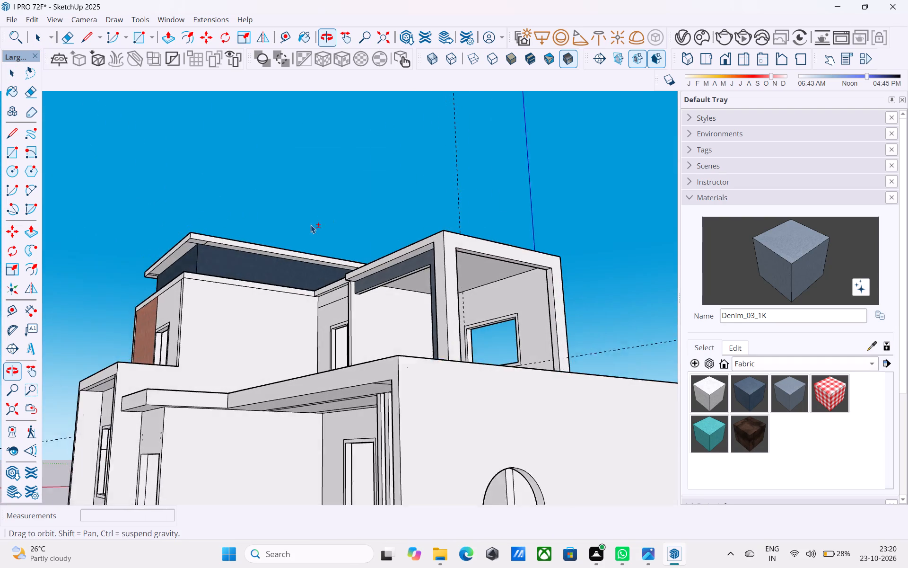
{"action": "middle_click_drag", "start_coordinate": [311, 225], "coordinate": [311, 225], "text": "shift"}
{"action": "middle_click_drag", "start_coordinate": [425, 273], "coordinate": [328, 279], "text": "shift"}
{"action": "scroll", "coordinate": [397, 290], "scroll_direction": "up", "scroll_amount": 4}
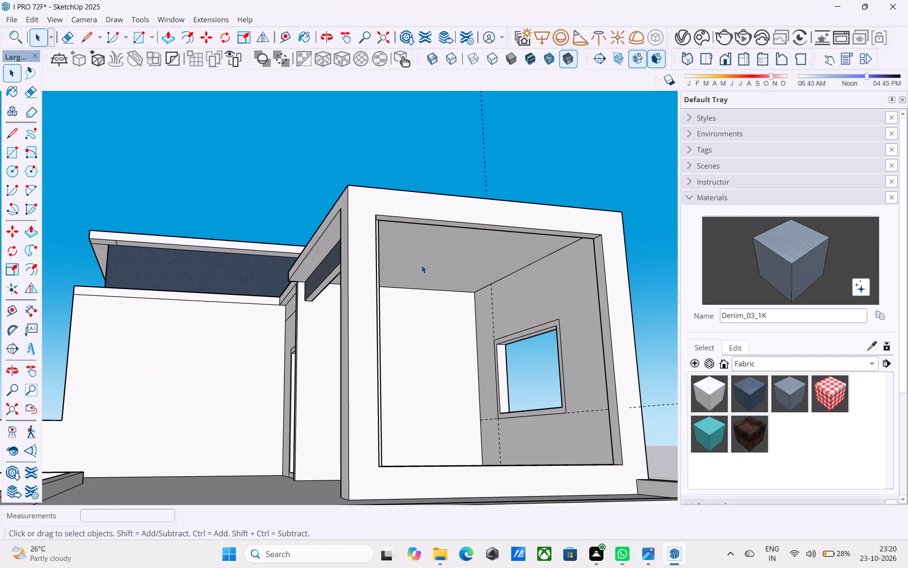
{"action": "left_click", "coordinate": [421, 265]}
{"action": "key", "text": "p"}
{"action": "left_click", "coordinate": [421, 265]}
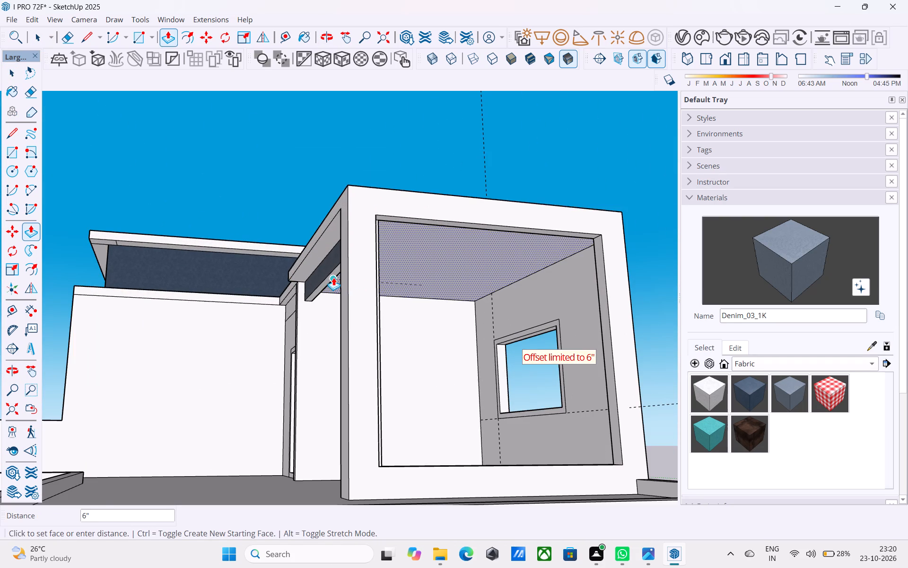
{"action": "left_click", "coordinate": [333, 277]}
{"action": "left_click", "coordinate": [420, 252]}
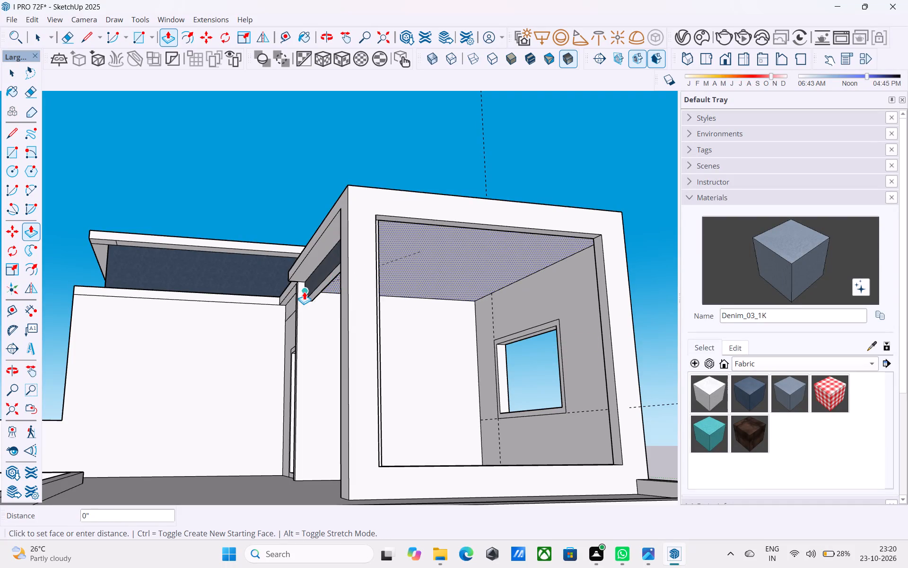
{"action": "left_click", "coordinate": [320, 285]}
{"action": "middle_click_drag", "start_coordinate": [320, 285], "coordinate": [536, 282]}
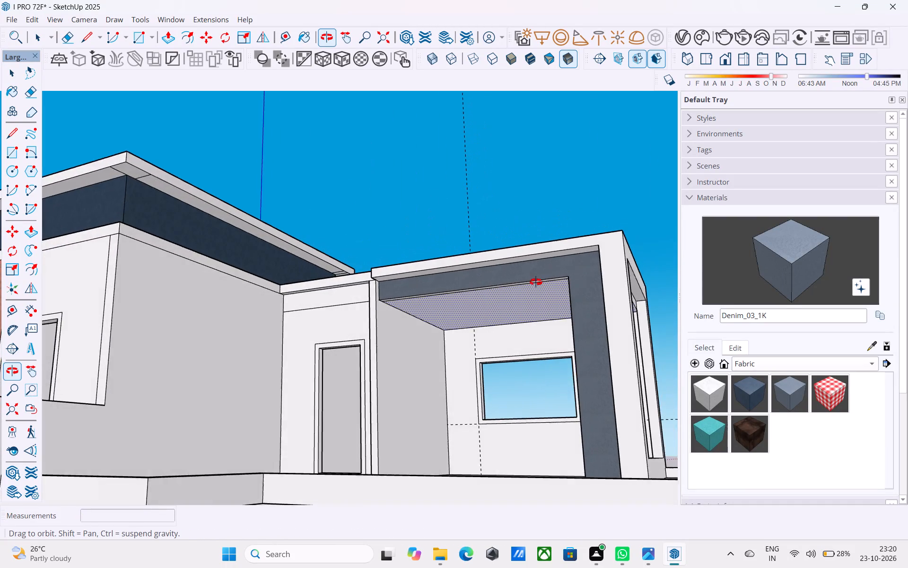
{"action": "middle_click_drag", "start_coordinate": [536, 282], "coordinate": [474, 282]}
Save the model and check the upper-floor recess from the front.
{"action": "key", "text": "ctrl+s"}
{"action": "key", "text": "space"}
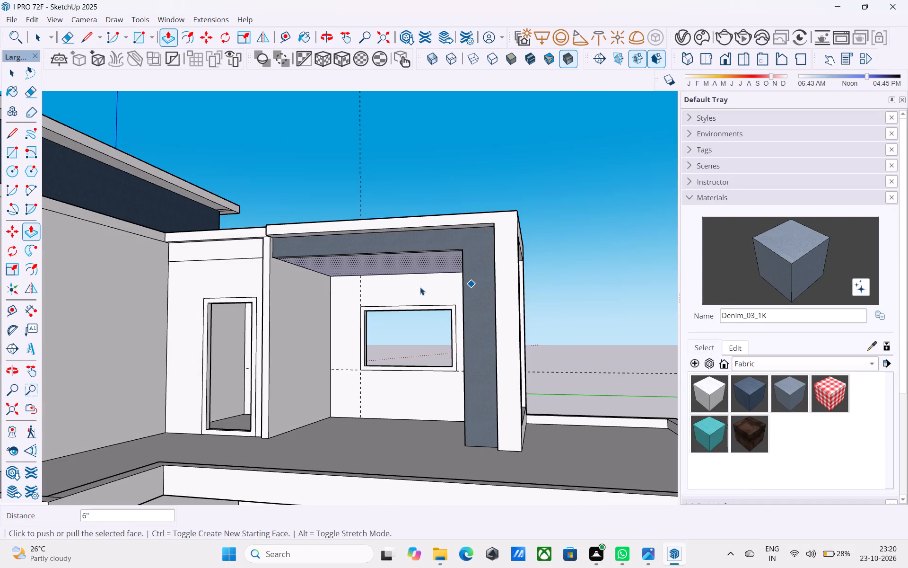
{"action": "middle_click_drag", "start_coordinate": [416, 285], "coordinate": [460, 271]}
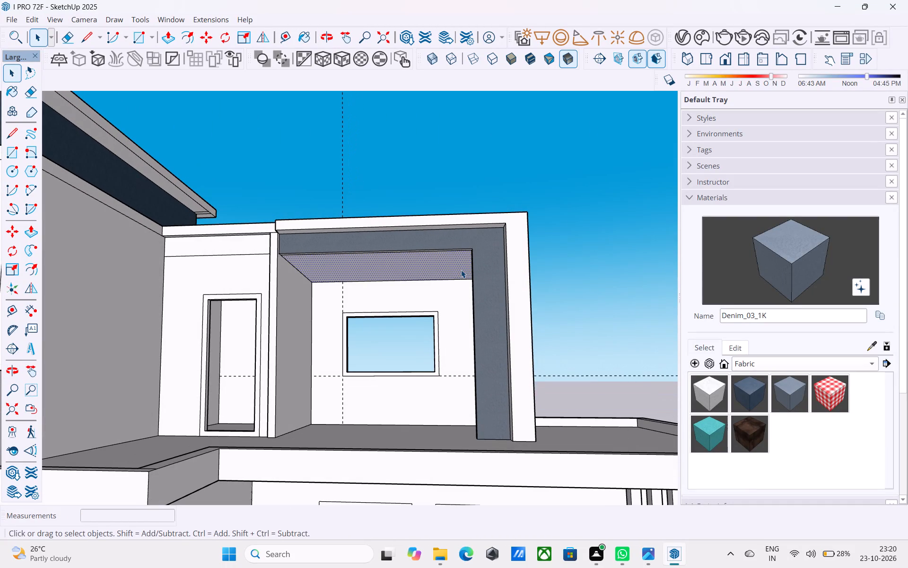
{"action": "scroll", "coordinate": [462, 269], "scroll_direction": "down", "scroll_amount": 6}
{"action": "middle_click_drag", "start_coordinate": [457, 267], "coordinate": [491, 323]}
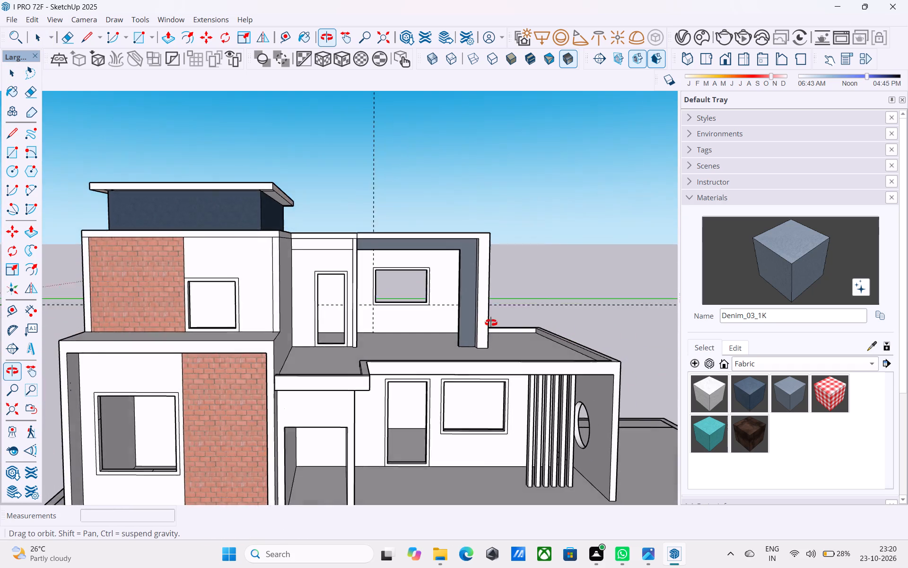
{"action": "middle_click_drag", "start_coordinate": [491, 323], "coordinate": [456, 356]}
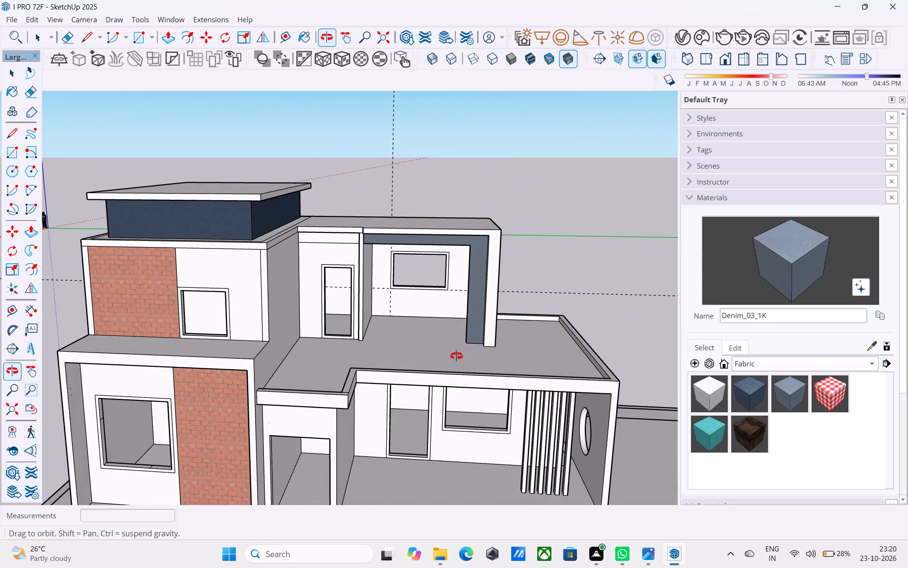
{"action": "middle_click_drag", "start_coordinate": [456, 356], "coordinate": [455, 356]}
Push/Pull the roof slab's front edge above the upper-floor door outward by 2'.
{"action": "scroll", "coordinate": [415, 270], "scroll_direction": "up", "scroll_amount": 1}
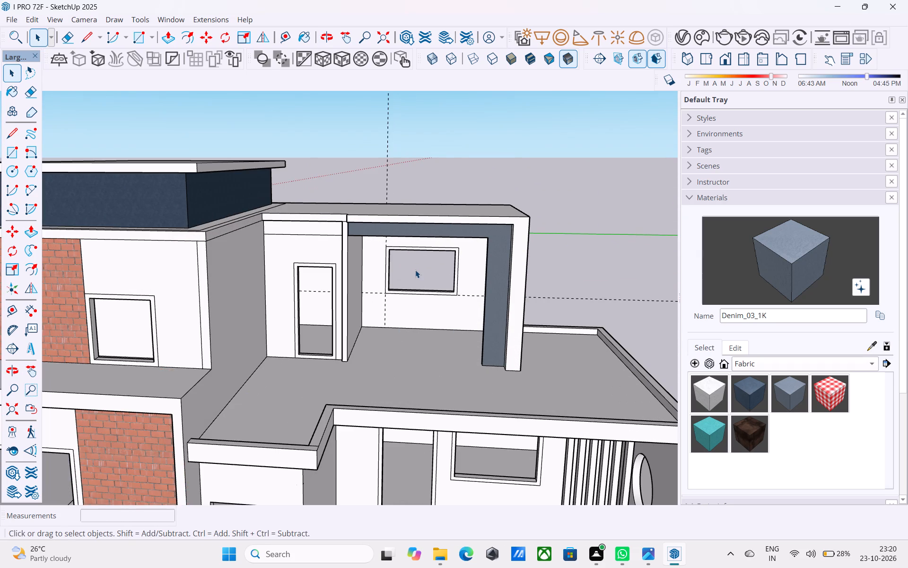
{"action": "scroll", "coordinate": [361, 251], "scroll_direction": "up", "scroll_amount": 10}
{"action": "left_click", "coordinate": [320, 194]}
{"action": "middle_click_drag", "start_coordinate": [316, 199], "coordinate": [306, 265]}
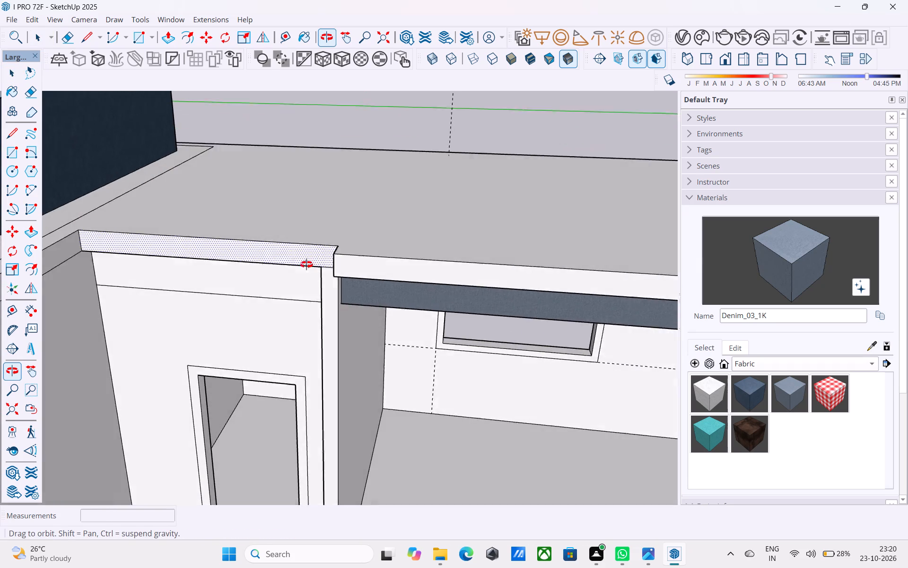
{"action": "middle_click_drag", "start_coordinate": [306, 265], "coordinate": [308, 272]}
{"action": "key", "text": "p"}
{"action": "left_click", "coordinate": [308, 282]}
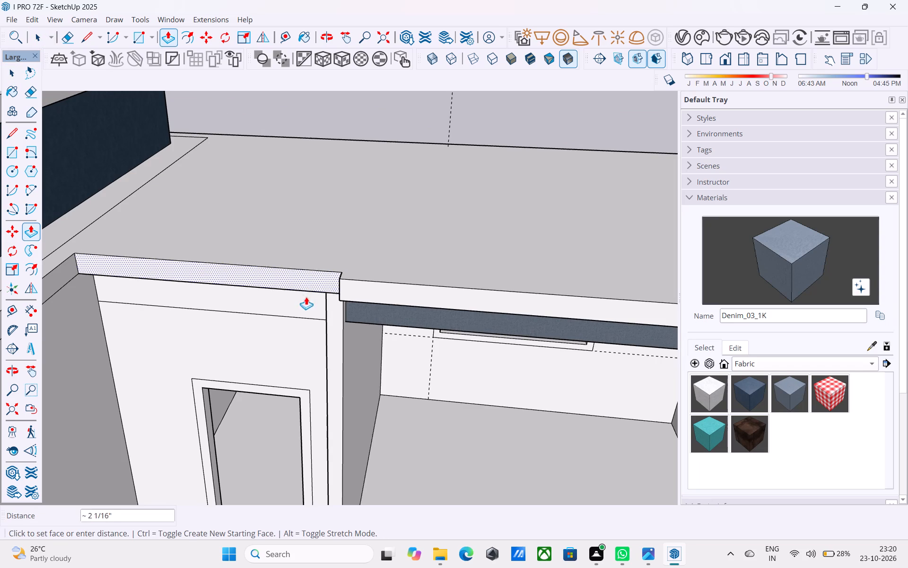
{"action": "left_click", "coordinate": [288, 334]}
{"action": "left_click", "coordinate": [305, 281]}
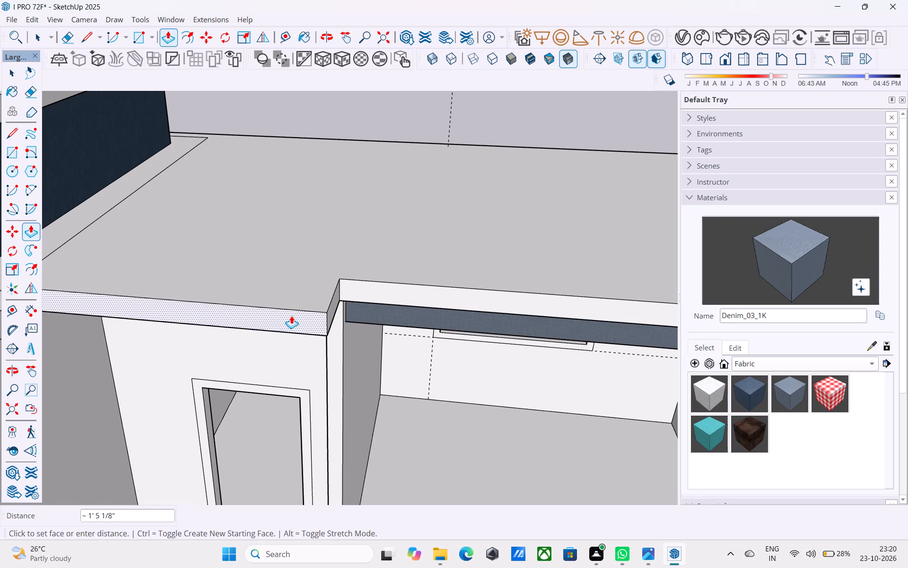
{"action": "key", "text": "BackSpace"}
{"action": "type", "text": "2'"}
{"action": "key", "text": "Return"}
{"action": "key", "text": "space"}
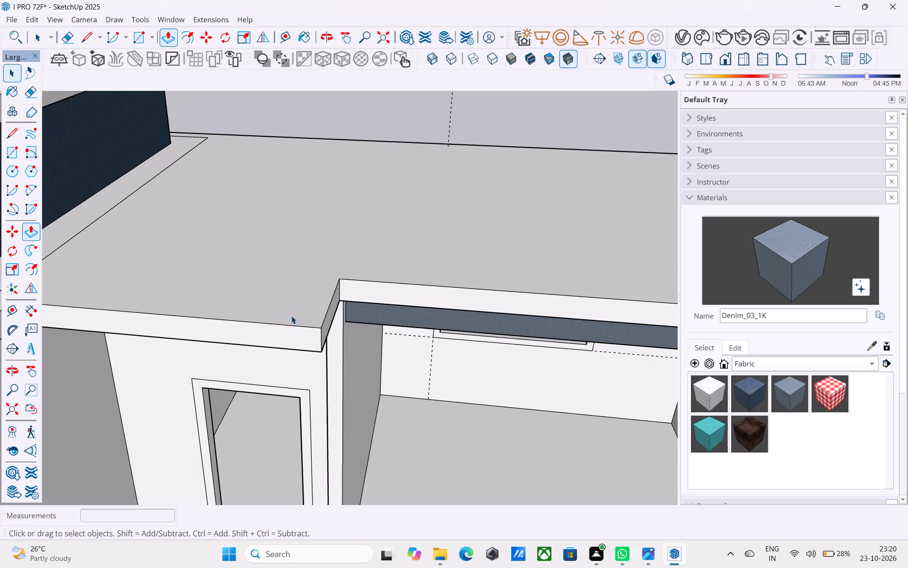
Draw a 6" line from the extended slab's inner corner across to the roof border of the adjoining block.
{"action": "scroll", "coordinate": [297, 304], "scroll_direction": "down", "scroll_amount": 7}
{"action": "middle_click_drag", "start_coordinate": [293, 299], "coordinate": [274, 291]}
{"action": "scroll", "coordinate": [152, 279], "scroll_direction": "up", "scroll_amount": 3}
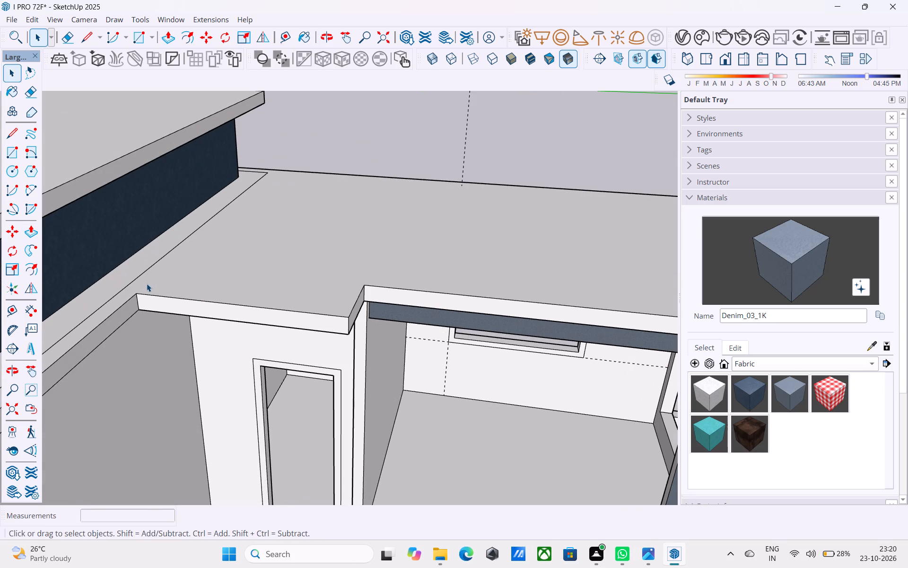
{"action": "key", "text": "l"}
{"action": "left_click", "coordinate": [139, 294]}
{"action": "left_click", "coordinate": [122, 288]}
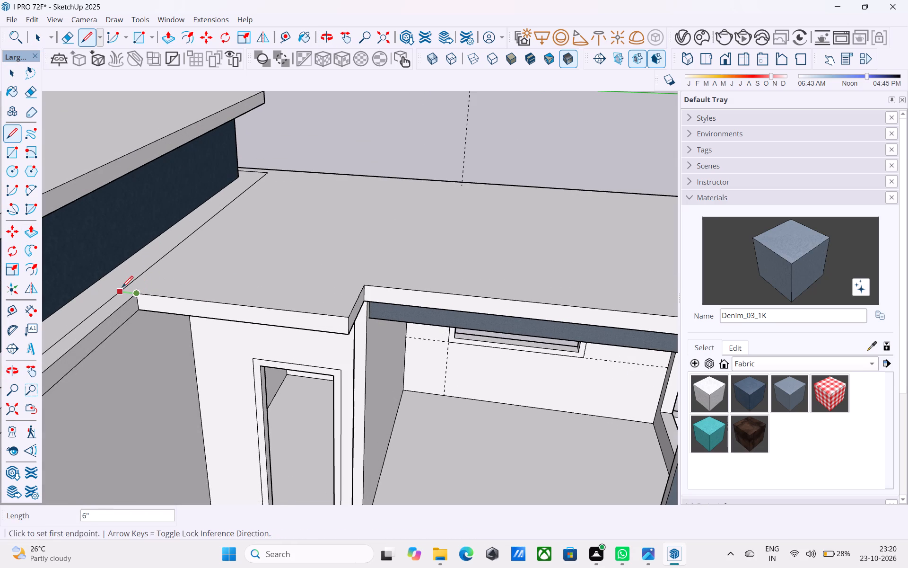
{"action": "key", "text": "space"}
{"action": "scroll", "coordinate": [192, 299], "scroll_direction": "down", "scroll_amount": 4}
{"action": "middle_click_drag", "start_coordinate": [192, 301], "coordinate": [195, 356]}
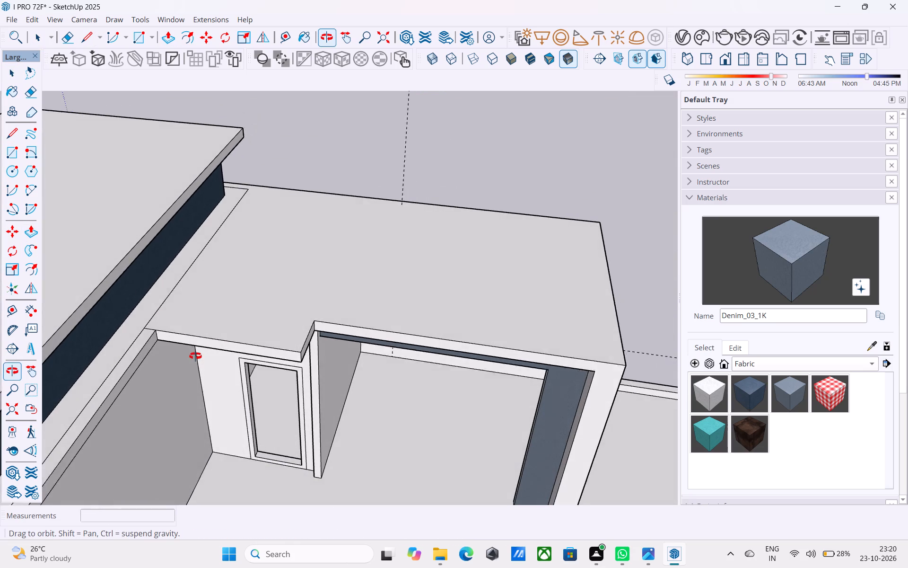
Offset the outline of the upper roof face above the recess and door inward by 3".
{"action": "middle_click_drag", "start_coordinate": [195, 356], "coordinate": [196, 356]}
{"action": "scroll", "coordinate": [221, 345], "scroll_direction": "up", "scroll_amount": 3}
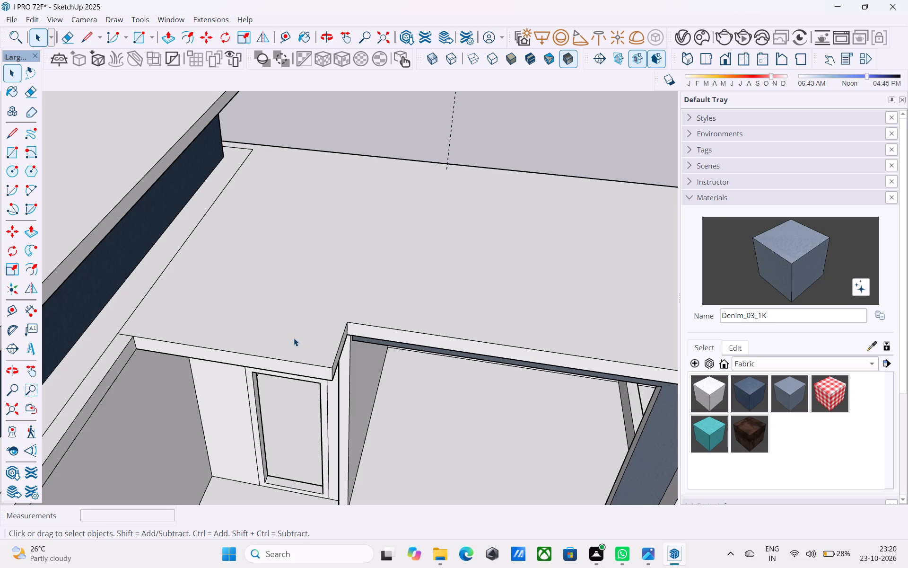
{"action": "left_click", "coordinate": [288, 318]}
{"action": "key", "text": "f"}
{"action": "left_click", "coordinate": [288, 318]}
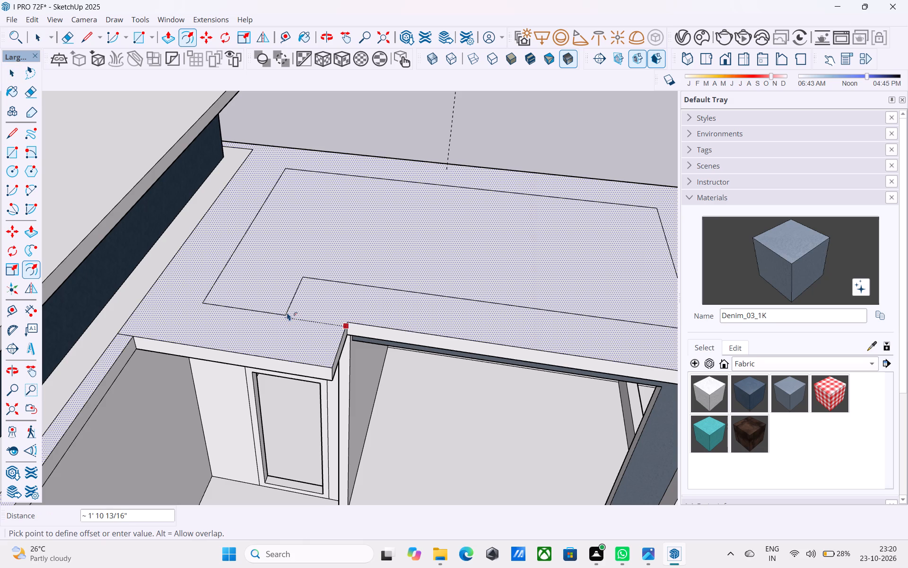
{"action": "key", "text": "3"}
{"action": "key", "text": "shift+quotedbl"}
{"action": "key", "text": "Return"}
{"action": "key", "text": "n"}
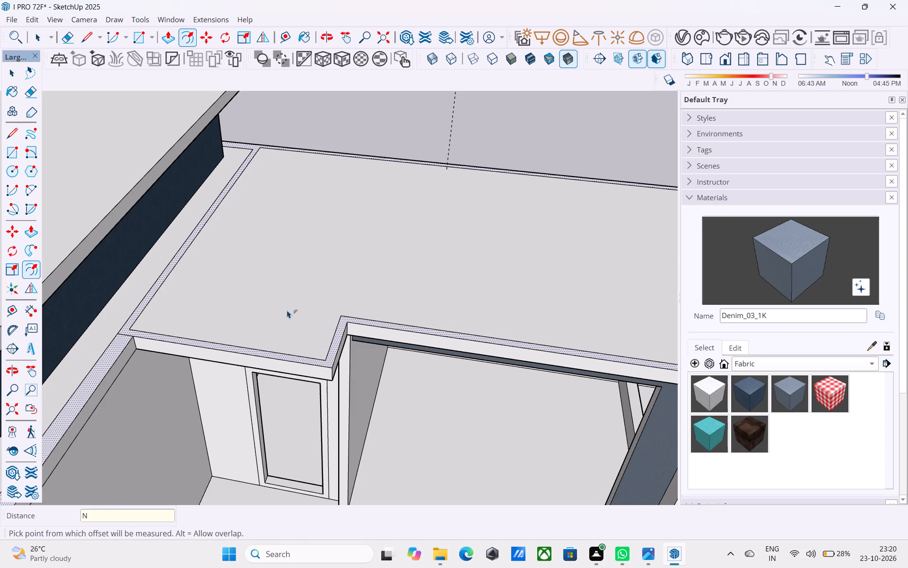
{"action": "key", "text": "space"}
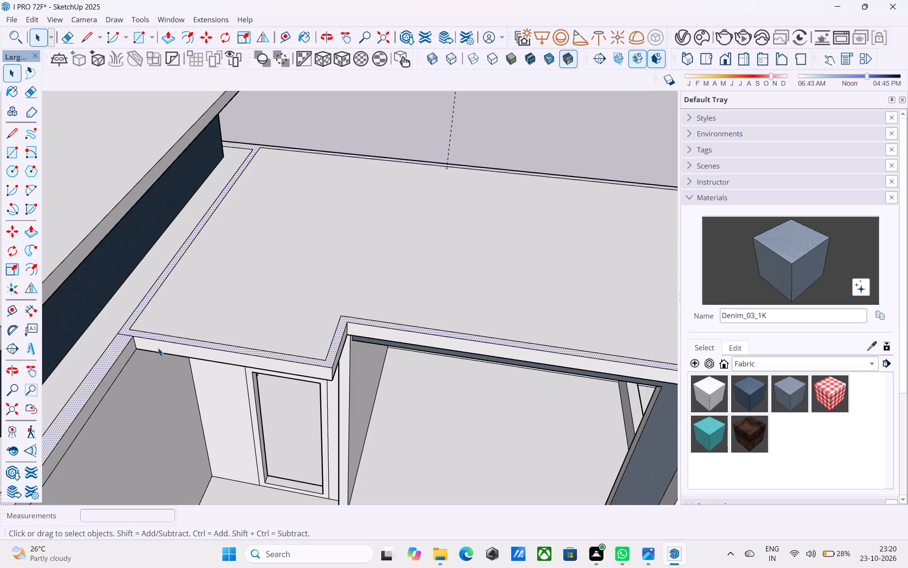
Draw short lines from the offset outline's front and back corners to the adjoining block's border, separating the parapet strip.
{"action": "key", "text": "l"}
{"action": "scroll", "coordinate": [151, 342], "scroll_direction": "up", "scroll_amount": 4}
{"action": "left_click", "coordinate": [125, 322]}
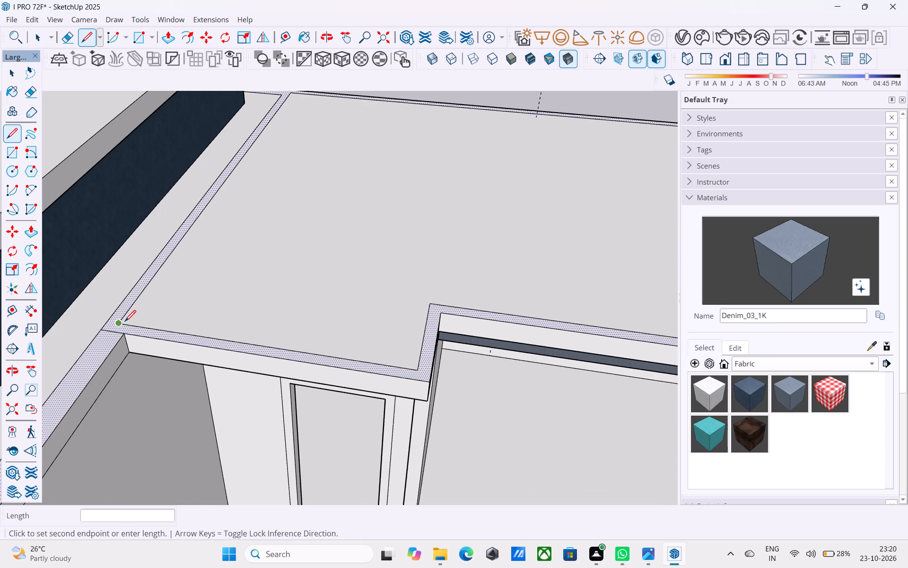
{"action": "left_click", "coordinate": [108, 321]}
{"action": "scroll", "coordinate": [137, 358], "scroll_direction": "down", "scroll_amount": 7}
{"action": "scroll", "coordinate": [225, 193], "scroll_direction": "up", "scroll_amount": 8}
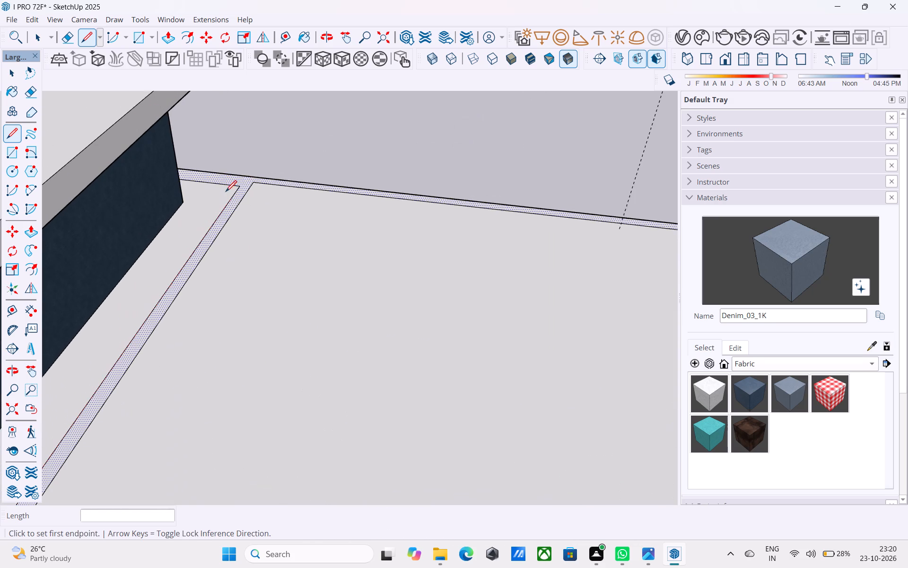
{"action": "left_click", "coordinate": [252, 182]}
{"action": "left_click", "coordinate": [258, 175]}
{"action": "key", "text": "space"}
{"action": "scroll", "coordinate": [255, 156], "scroll_direction": "down", "scroll_amount": 10}
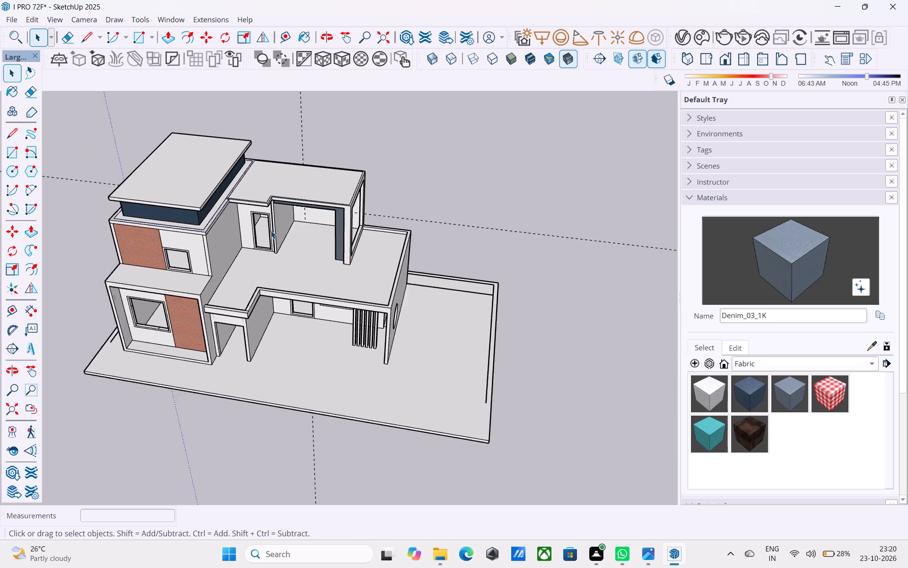
Push/Pull the 3" parapet strip along the upper roof edge up by 2'.
{"action": "scroll", "coordinate": [271, 231], "scroll_direction": "up", "scroll_amount": 13}
{"action": "scroll", "coordinate": [228, 219], "scroll_direction": "down", "scroll_amount": 6}
{"action": "scroll", "coordinate": [268, 168], "scroll_direction": "up", "scroll_amount": 5}
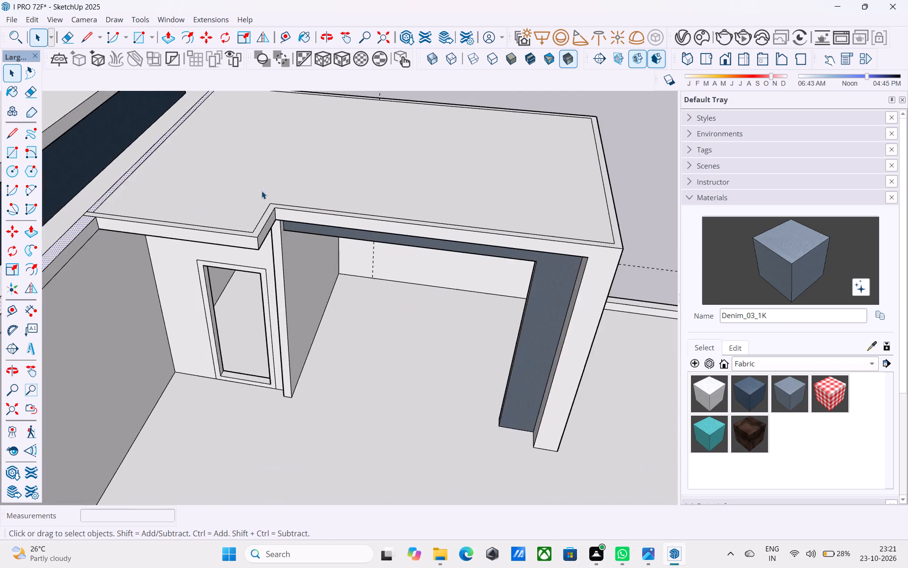
{"action": "scroll", "coordinate": [262, 191], "scroll_direction": "up", "scroll_amount": 8}
{"action": "left_click", "coordinate": [263, 229]}
{"action": "left_click", "coordinate": [265, 231]}
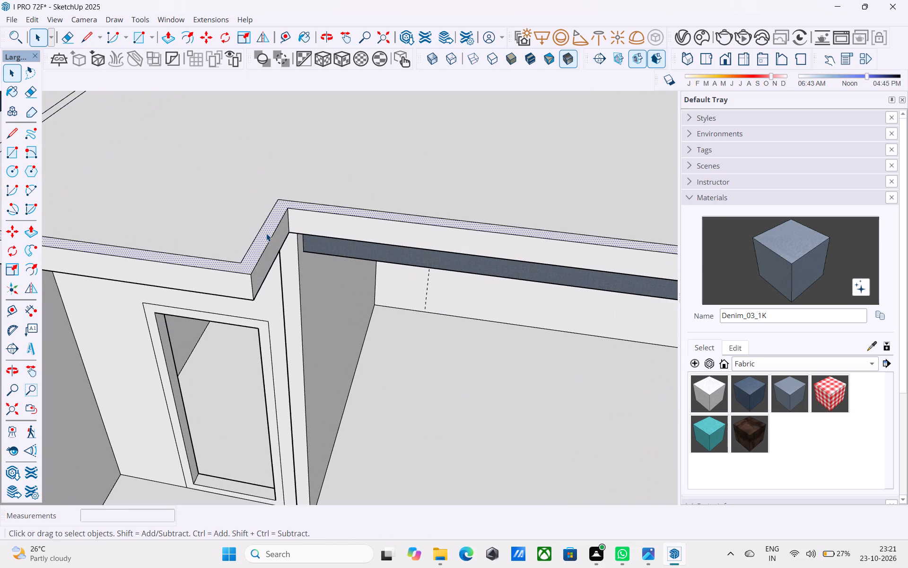
{"action": "key", "text": "p"}
{"action": "left_click", "coordinate": [266, 233]}
{"action": "type", "text": "2'"}
{"action": "key", "text": "Return"}
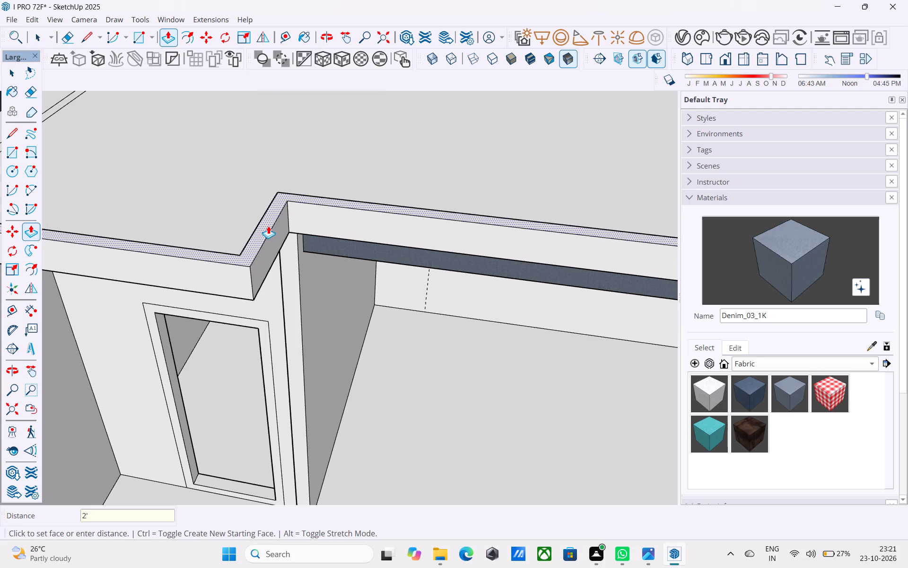
{"action": "key", "text": "space"}
Check the raised roof parapet and the overall massing from the front and side of the house.
{"action": "scroll", "coordinate": [268, 225], "scroll_direction": "down", "scroll_amount": 6}
{"action": "middle_click_drag", "start_coordinate": [248, 257], "coordinate": [283, 170]}
{"action": "scroll", "coordinate": [277, 170], "scroll_direction": "down", "scroll_amount": 11}
{"action": "middle_click_drag", "start_coordinate": [269, 210], "coordinate": [315, 134]}
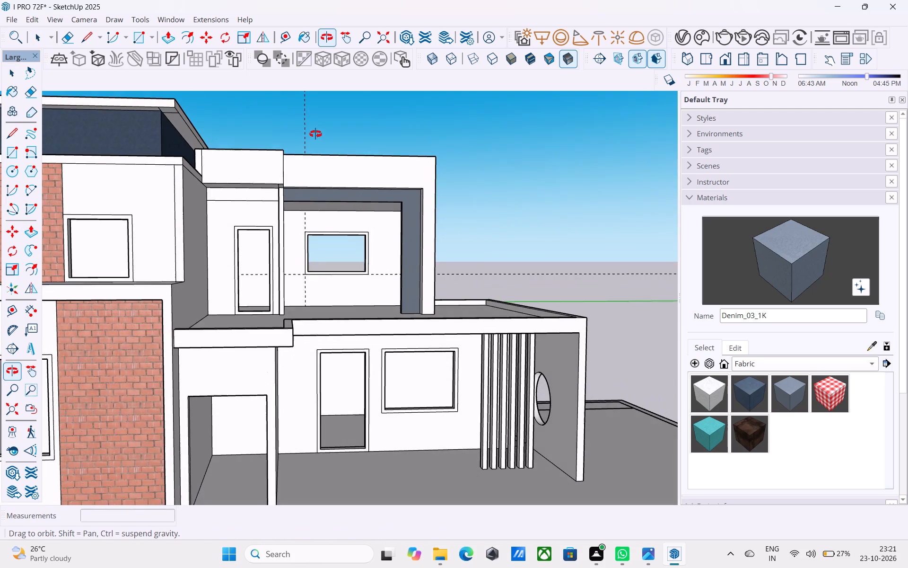
{"action": "middle_click_drag", "start_coordinate": [315, 134], "coordinate": [315, 136]}
{"action": "scroll", "coordinate": [317, 140], "scroll_direction": "down", "scroll_amount": 4}
{"action": "middle_click_drag", "start_coordinate": [314, 162], "coordinate": [332, 204]}
{"action": "scroll", "coordinate": [252, 186], "scroll_direction": "up", "scroll_amount": 9}
{"action": "middle_click_drag", "start_coordinate": [220, 196], "coordinate": [182, 209]}
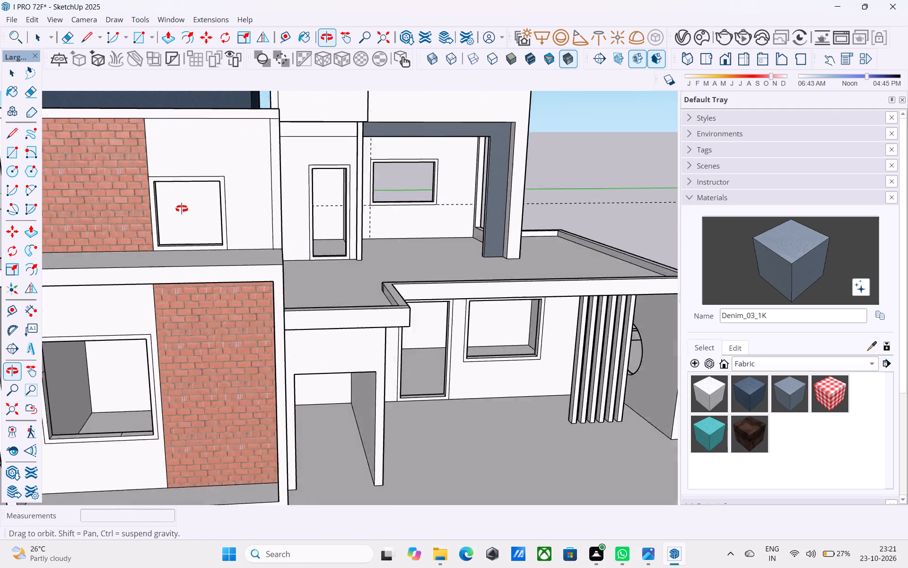
{"action": "middle_click_drag", "start_coordinate": [182, 209], "coordinate": [249, 196]}
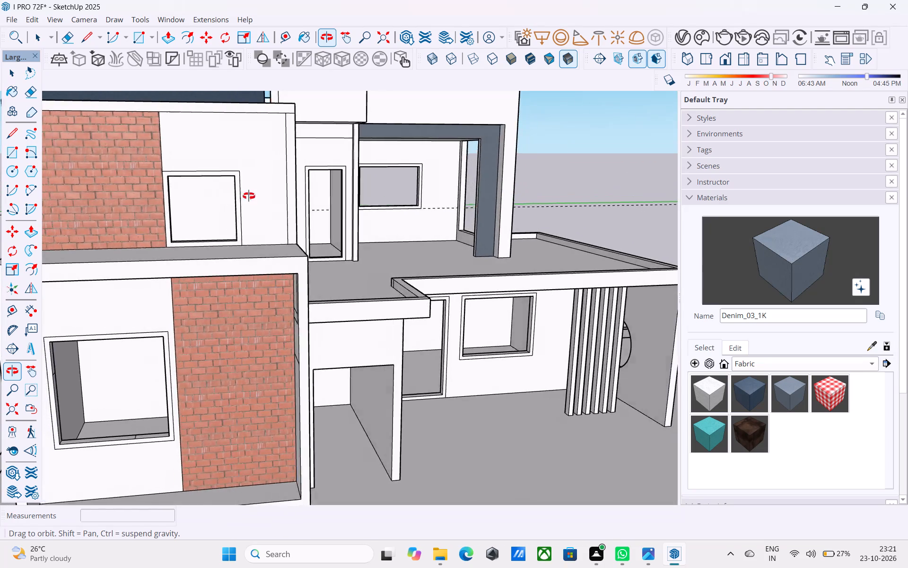
{"action": "middle_click_drag", "start_coordinate": [249, 196], "coordinate": [285, 201]}
{"action": "scroll", "coordinate": [279, 183], "scroll_direction": "down", "scroll_amount": 10}
{"action": "middle_click_drag", "start_coordinate": [283, 202], "coordinate": [261, 186]}
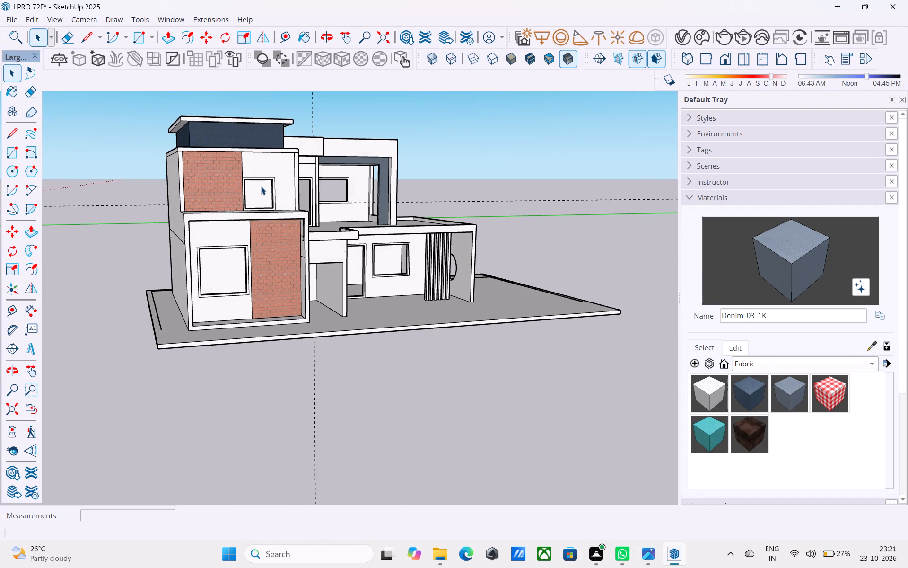
{"action": "middle_click_drag", "start_coordinate": [261, 186], "coordinate": [243, 189]}
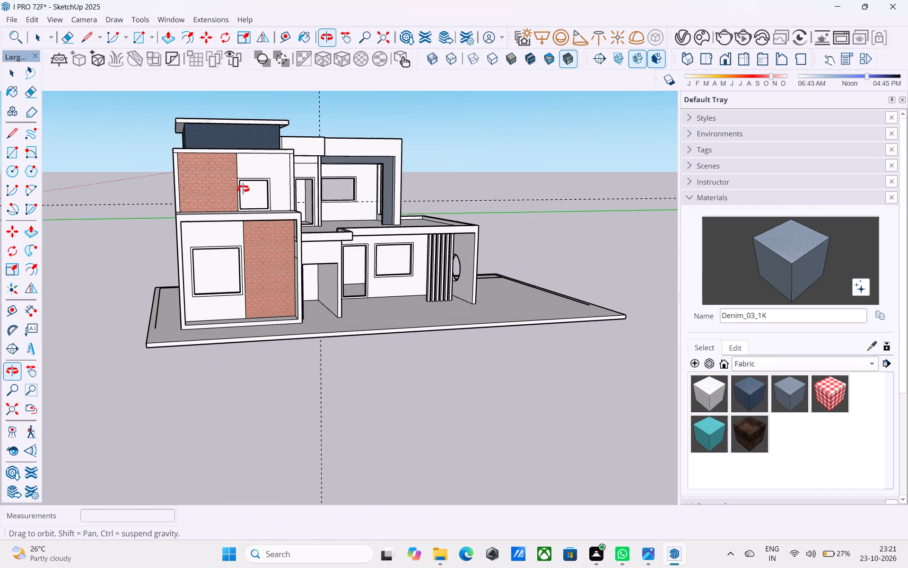
{"action": "middle_click_drag", "start_coordinate": [243, 189], "coordinate": [250, 179]}
Outline a lintel extension 1' past the ground-floor front window's upper corner onto the brick, and erase the frame line crossing it.
{"action": "scroll", "coordinate": [238, 260], "scroll_direction": "up", "scroll_amount": 14}
{"action": "key", "text": "l"}
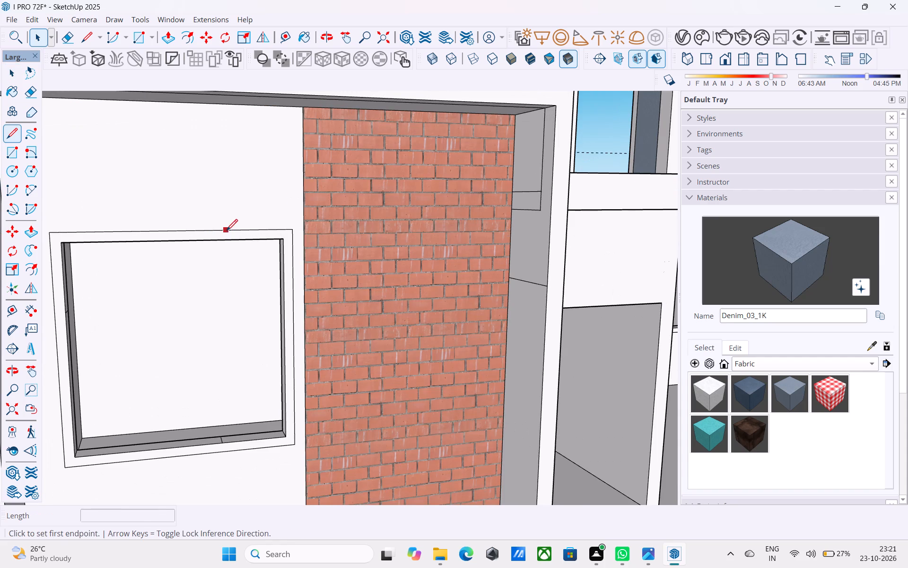
{"action": "scroll", "coordinate": [240, 235], "scroll_direction": "up", "scroll_amount": 1}
{"action": "left_click", "coordinate": [285, 240]}
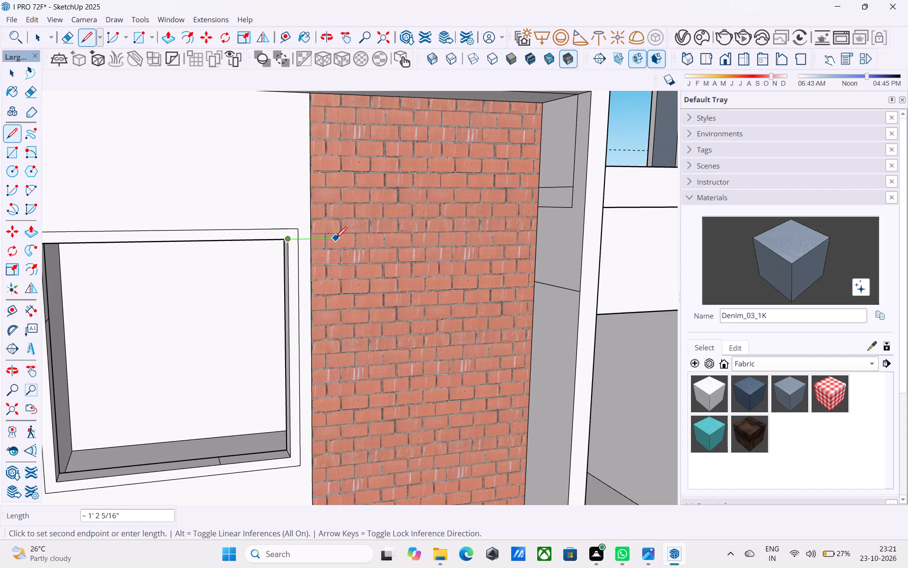
{"action": "type", "text": "1'"}
{"action": "key", "text": "Return"}
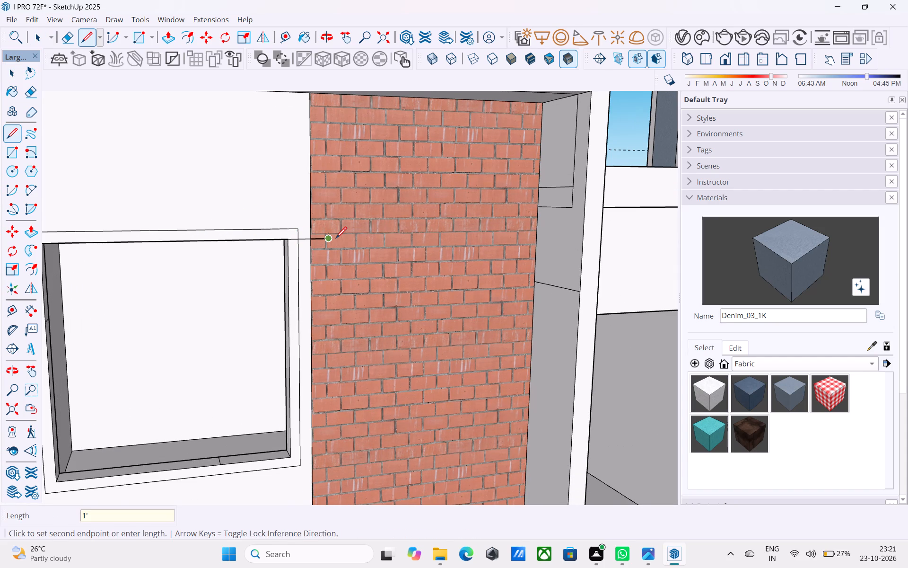
{"action": "scroll", "coordinate": [336, 239], "scroll_direction": "up", "scroll_amount": 3}
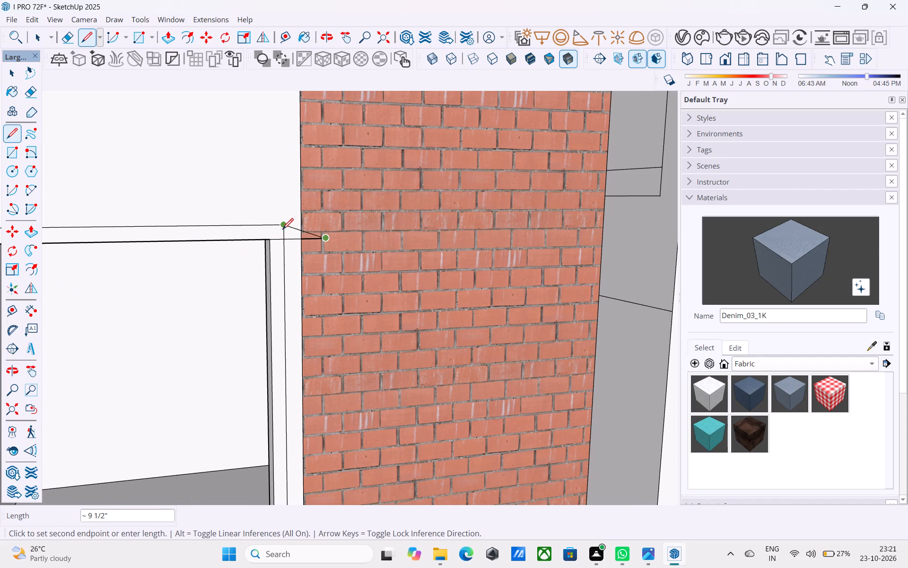
{"action": "left_click", "coordinate": [323, 226]}
{"action": "left_click", "coordinate": [285, 230]}
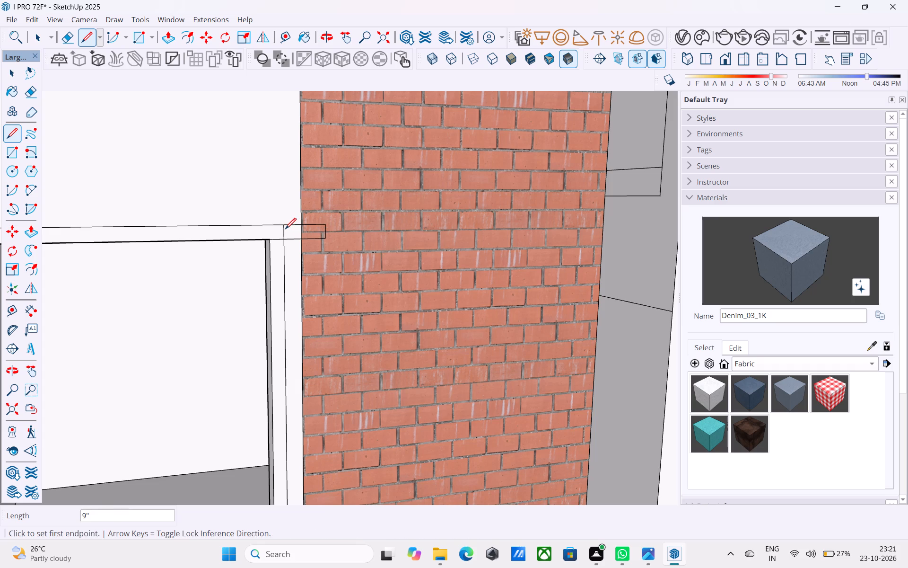
{"action": "scroll", "coordinate": [285, 230], "scroll_direction": "up", "scroll_amount": 3}
{"action": "key", "text": "e"}
{"action": "left_click_drag", "start_coordinate": [285, 231], "coordinate": [279, 233]}
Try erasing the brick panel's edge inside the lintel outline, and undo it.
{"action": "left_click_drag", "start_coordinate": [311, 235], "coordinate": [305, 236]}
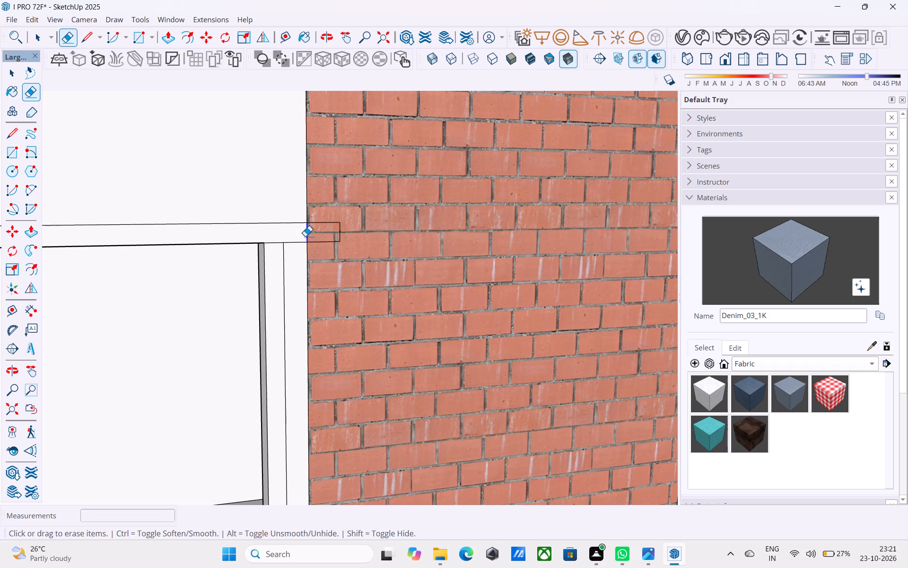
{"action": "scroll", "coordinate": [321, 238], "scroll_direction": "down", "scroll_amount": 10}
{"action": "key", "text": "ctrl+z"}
Outline a matching 1' lintel extension at the window's other upper corner and erase the frame line dividing it from the strip.
{"action": "scroll", "coordinate": [346, 247], "scroll_direction": "down", "scroll_amount": 4}
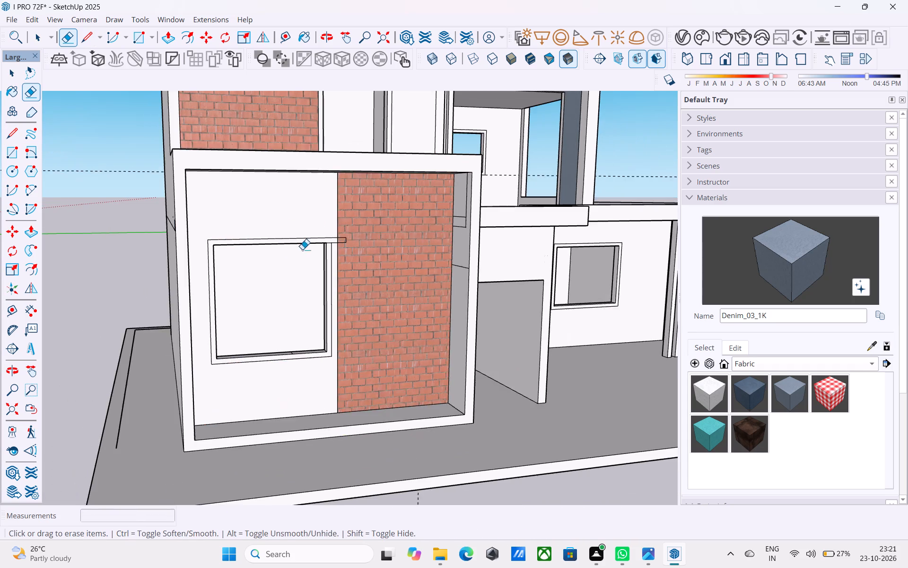
{"action": "scroll", "coordinate": [215, 249], "scroll_direction": "up", "scroll_amount": 8}
{"action": "key", "text": "l"}
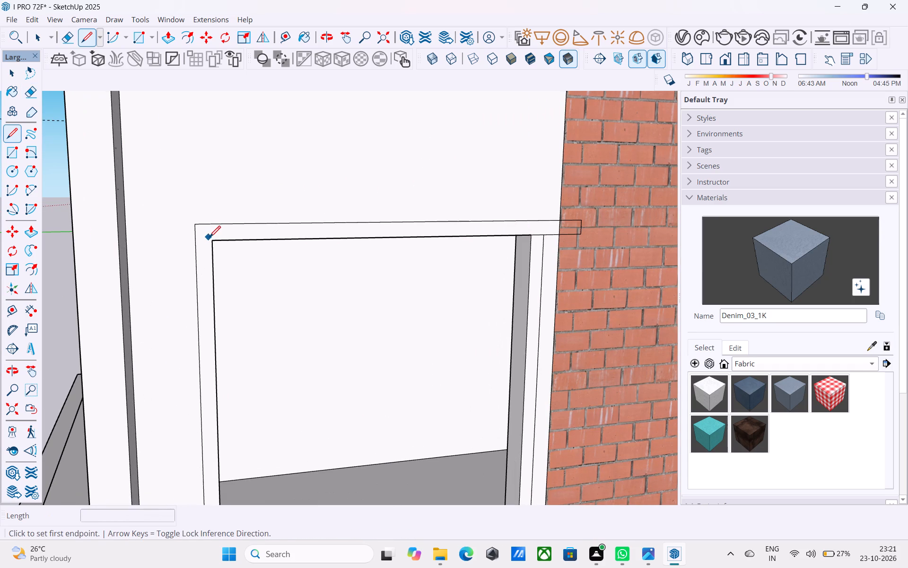
{"action": "left_click", "coordinate": [210, 239]}
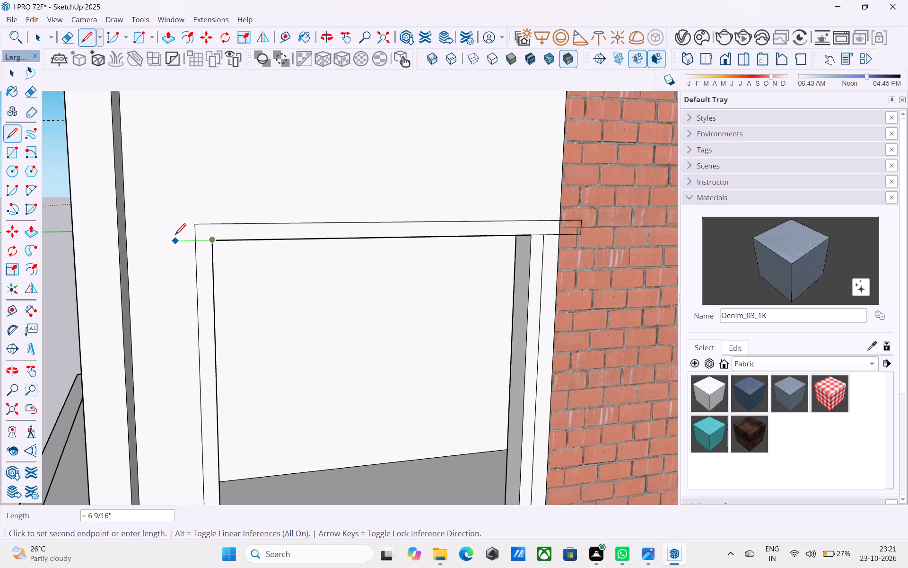
{"action": "type", "text": "1'"}
{"action": "key", "text": "Return"}
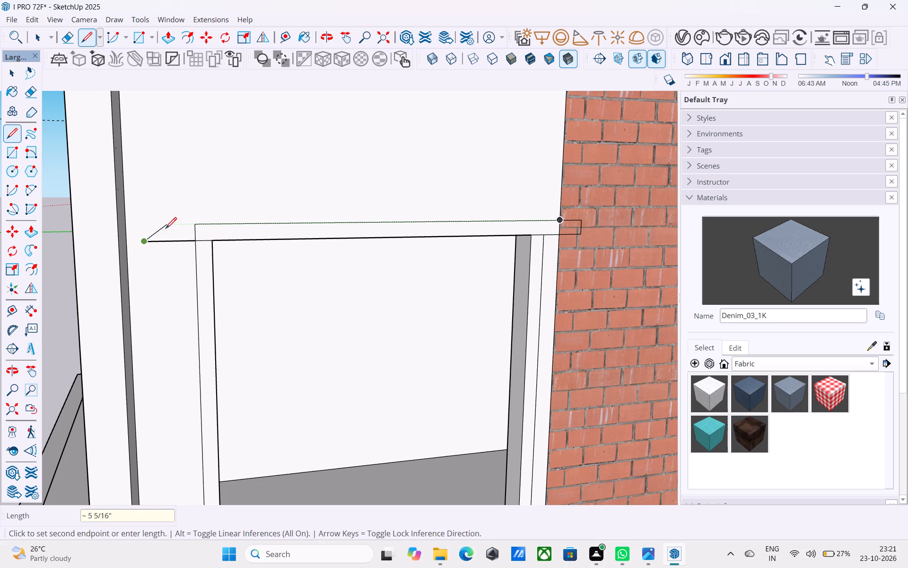
{"action": "left_click", "coordinate": [146, 230]}
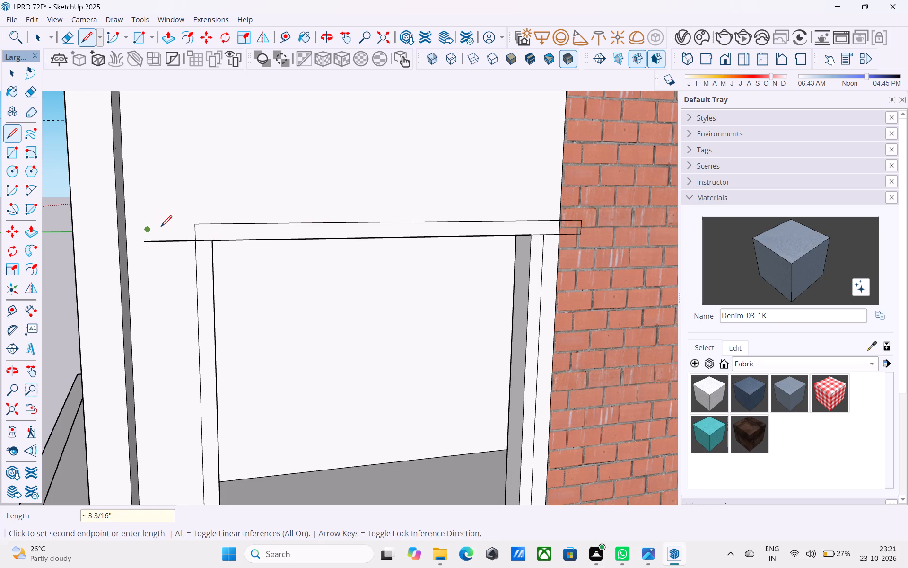
{"action": "key", "text": "ctrl+z"}
{"action": "left_click", "coordinate": [197, 226]}
{"action": "scroll", "coordinate": [144, 229], "scroll_direction": "up", "scroll_amount": 9}
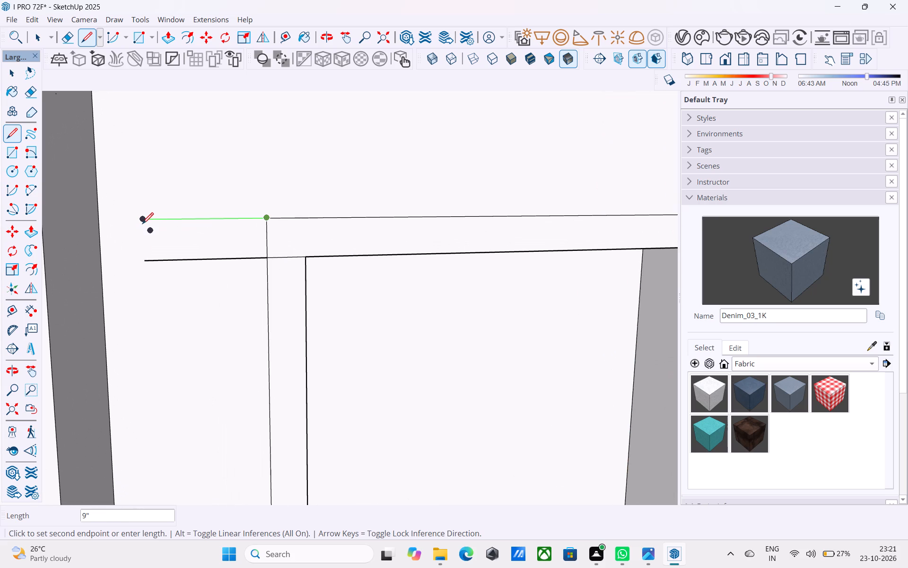
{"action": "left_click", "coordinate": [142, 225]}
{"action": "left_click", "coordinate": [144, 262]}
{"action": "key", "text": "e"}
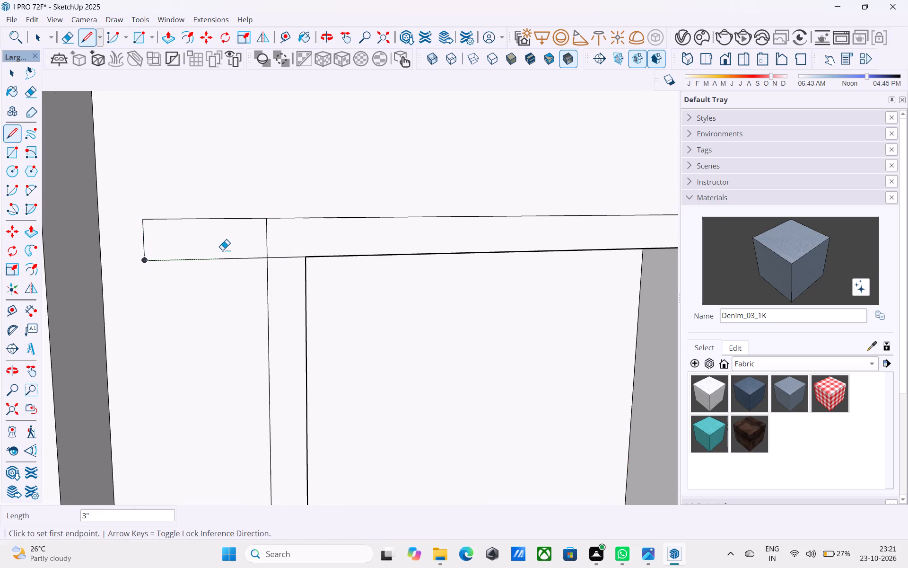
{"action": "left_click_drag", "start_coordinate": [275, 241], "coordinate": [254, 243]}
Push/Pull the lintel strip above the ground-floor window outward by 6".
{"action": "key", "text": "space"}
{"action": "left_click", "coordinate": [257, 242]}
{"action": "key", "text": "p"}
{"action": "left_click", "coordinate": [257, 242]}
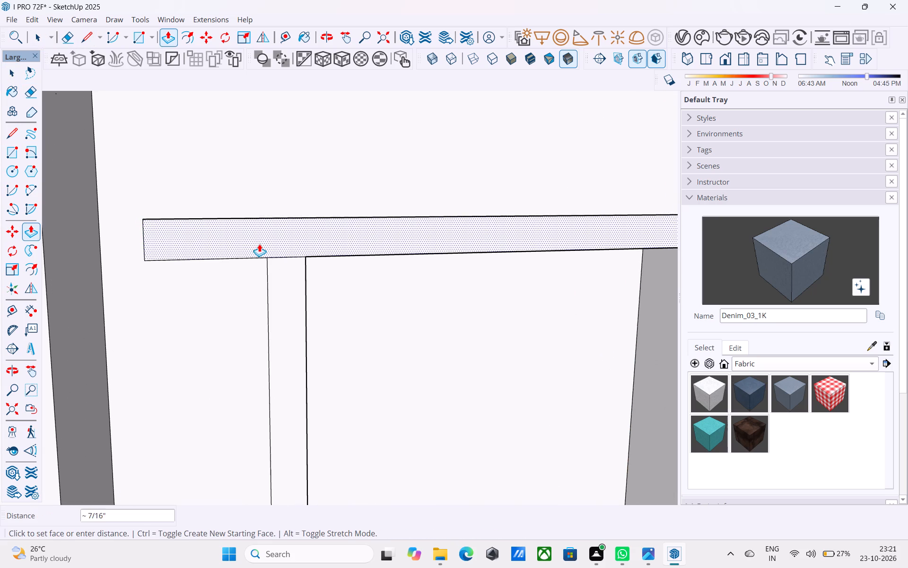
{"action": "scroll", "coordinate": [259, 246], "scroll_direction": "down", "scroll_amount": 8}
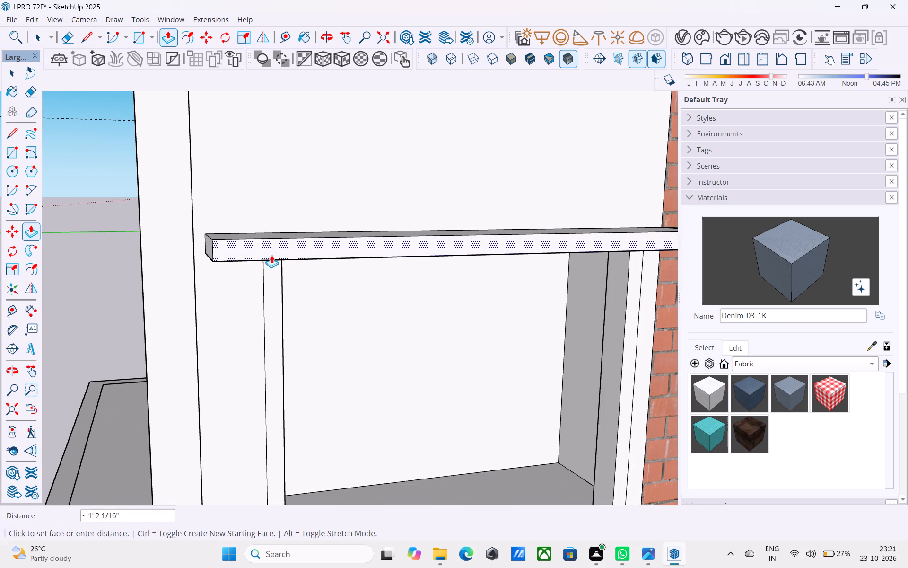
{"action": "type", "text": "6\""}
{"action": "key", "text": "Return"}
{"action": "key", "text": "space"}
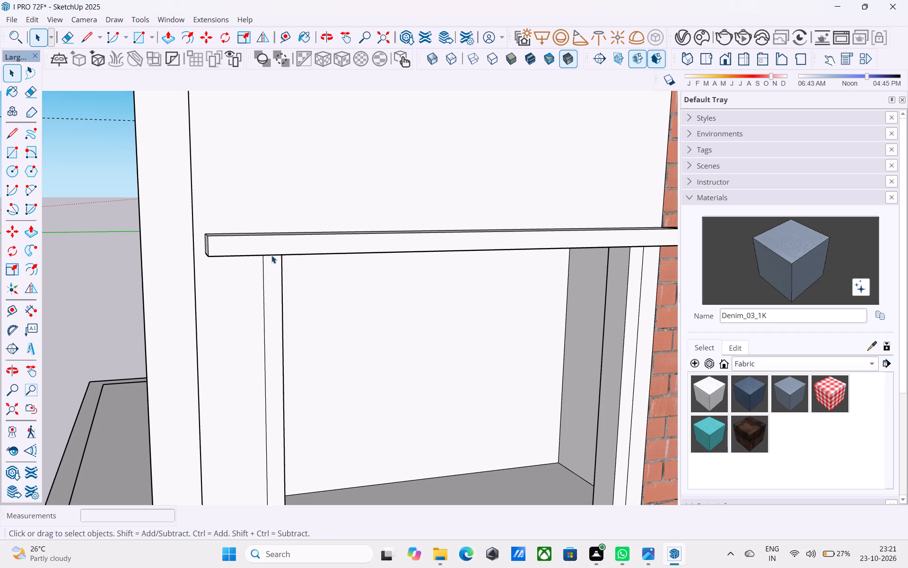
Push/Pull the lintel's brick-covered end outward 6", flush with the rest of the lintel.
{"action": "scroll", "coordinate": [275, 257], "scroll_direction": "down", "scroll_amount": 5}
{"action": "middle_click_drag", "start_coordinate": [274, 257], "coordinate": [110, 303]}
{"action": "middle_click_drag", "start_coordinate": [471, 300], "coordinate": [390, 305]}
{"action": "scroll", "coordinate": [306, 292], "scroll_direction": "up", "scroll_amount": 6}
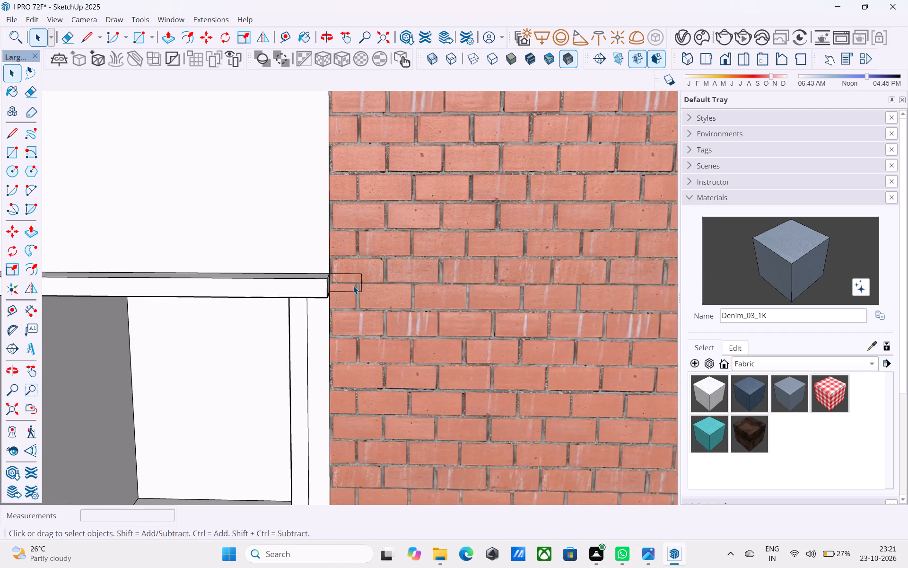
{"action": "scroll", "coordinate": [352, 284], "scroll_direction": "up", "scroll_amount": 2}
{"action": "left_click", "coordinate": [347, 281]}
{"action": "key", "text": "p"}
{"action": "left_click", "coordinate": [347, 281]}
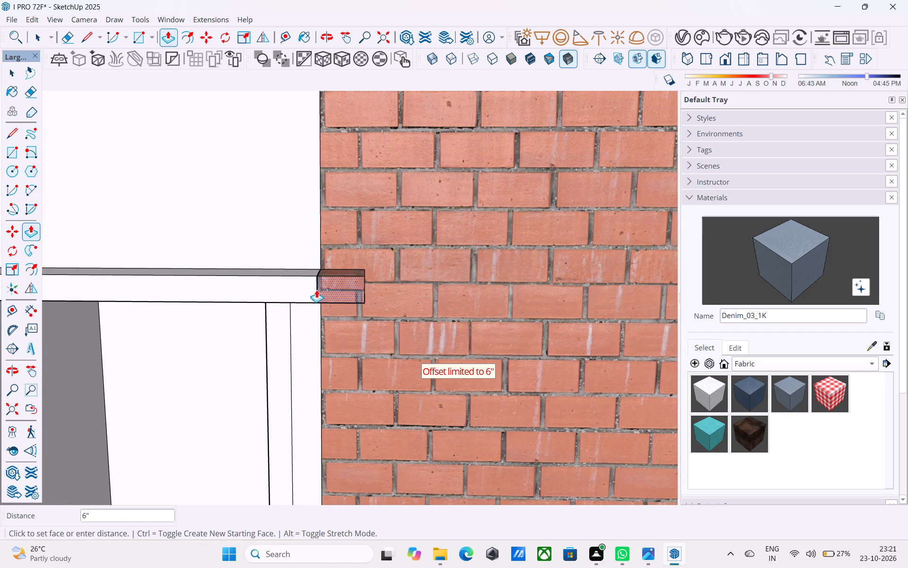
{"action": "left_click", "coordinate": [306, 287]}
Erase the seam between the brick-covered end and the rest of the lintel's front face.
{"action": "key", "text": "e"}
{"action": "left_click_drag", "start_coordinate": [304, 284], "coordinate": [327, 279]}
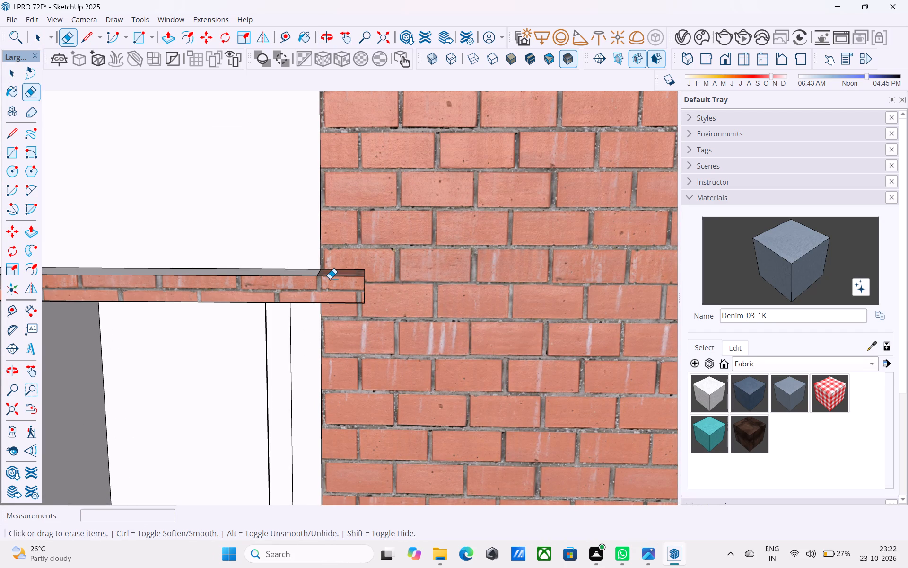
Undo the last seam erase and paint the brick-covered front and top of the ground-floor lintel's end with the in-model Default material.
{"action": "key", "text": "ctrl+z"}
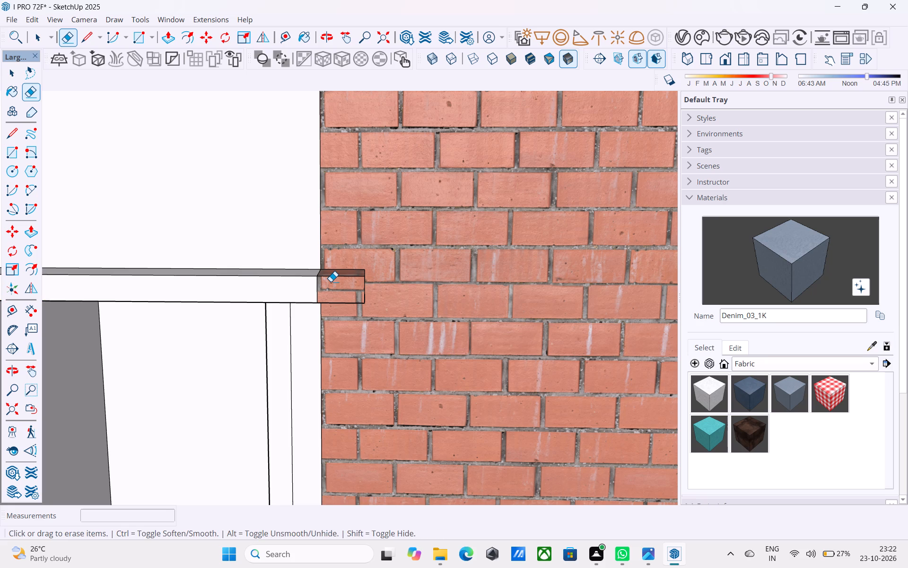
{"action": "key", "text": "space"}
{"action": "left_click", "coordinate": [748, 363]}
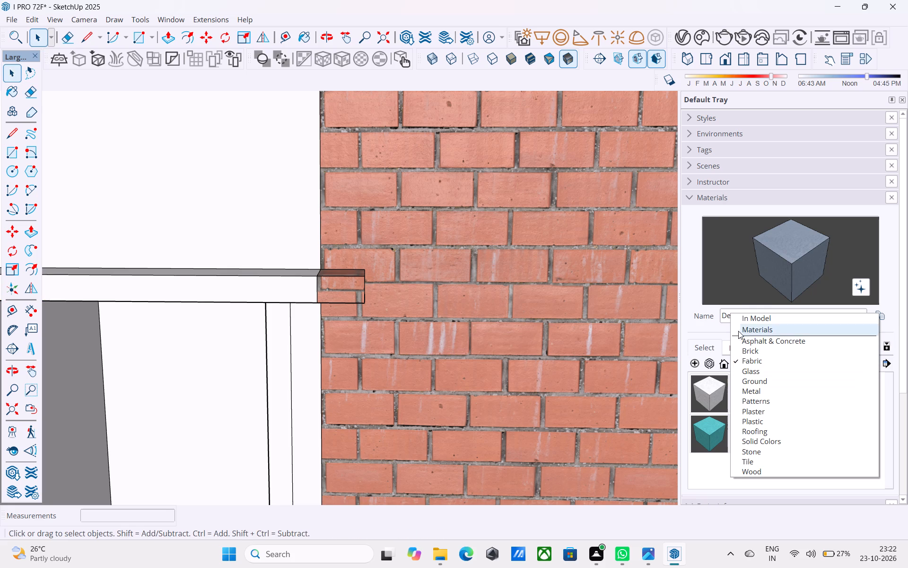
{"action": "left_click_drag", "start_coordinate": [740, 326], "coordinate": [740, 321]}
{"action": "left_click", "coordinate": [713, 387]}
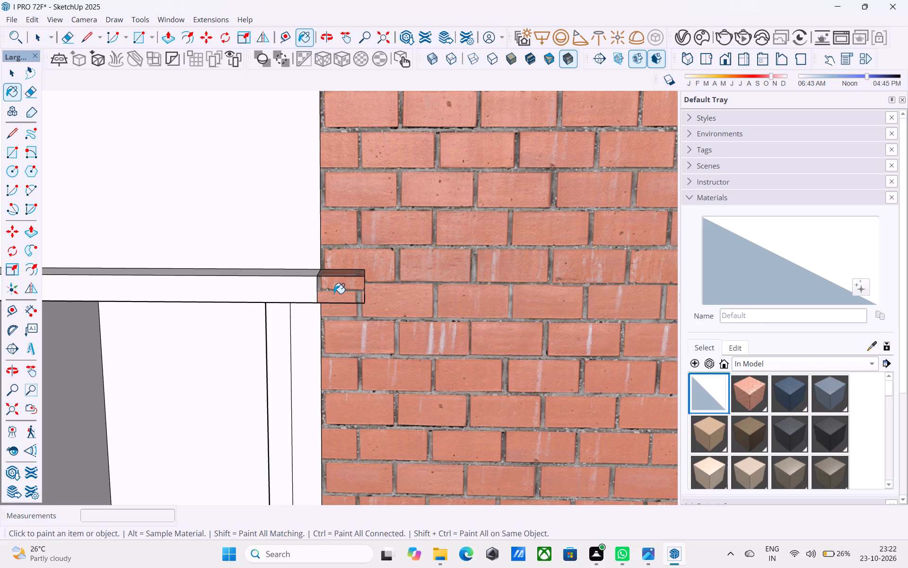
{"action": "left_click", "coordinate": [334, 293]}
{"action": "scroll", "coordinate": [333, 285], "scroll_direction": "up", "scroll_amount": 1}
{"action": "middle_click_drag", "start_coordinate": [333, 285], "coordinate": [322, 328]}
{"action": "left_click", "coordinate": [334, 270]}
{"action": "middle_click_drag", "start_coordinate": [326, 295], "coordinate": [327, 285]}
Erase the seams between the repainted end and the rest of the ground-floor lintel on its front and top faces.
{"action": "key", "text": "e"}
{"action": "left_click_drag", "start_coordinate": [325, 285], "coordinate": [307, 289]}
{"action": "left_click_drag", "start_coordinate": [326, 270], "coordinate": [309, 274]}
{"action": "scroll", "coordinate": [357, 264], "scroll_direction": "down", "scroll_amount": 10}
{"action": "key", "text": "space"}
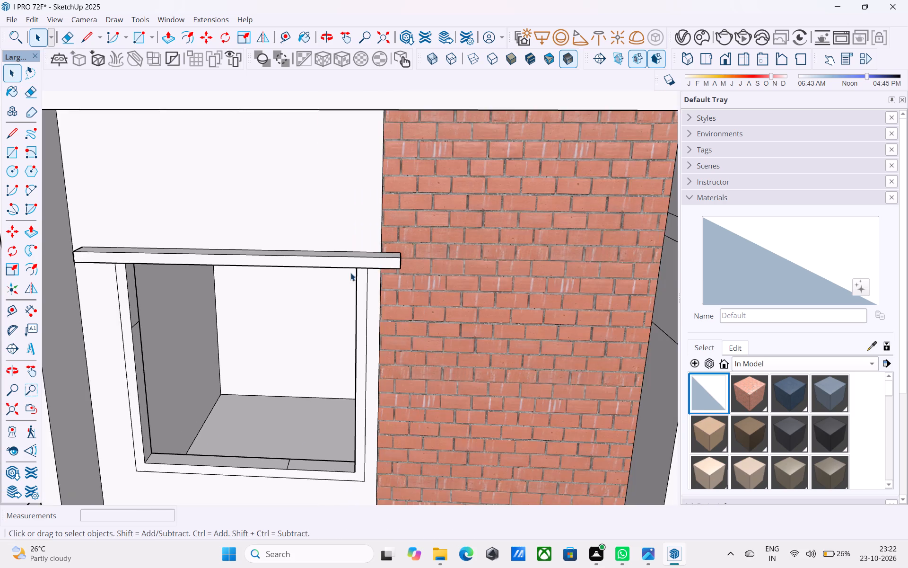
Push/Pull the front face of the ground-floor window lintel outward by another 1'.
{"action": "scroll", "coordinate": [350, 273], "scroll_direction": "up", "scroll_amount": 3}
{"action": "left_click", "coordinate": [347, 257]}
{"action": "key", "text": "p"}
{"action": "left_click", "coordinate": [347, 257]}
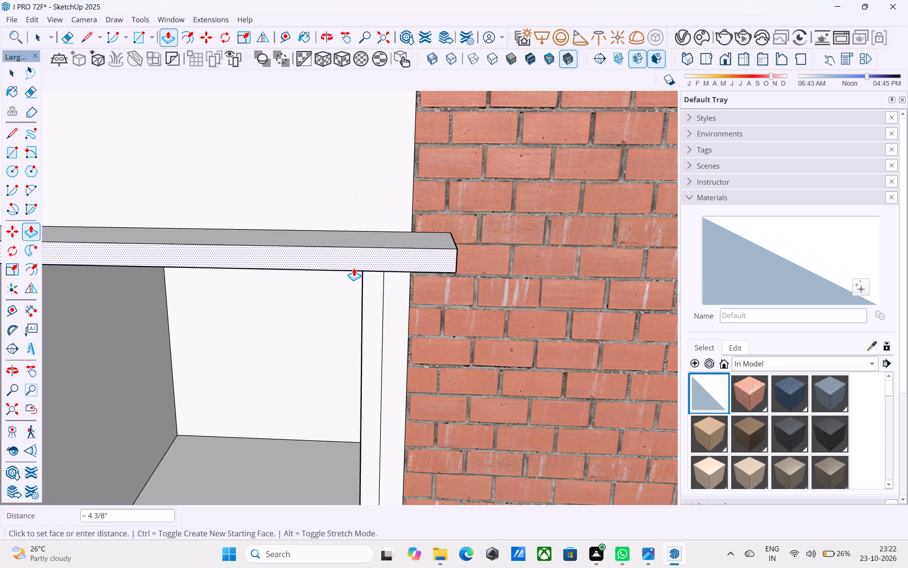
{"action": "type", "text": "1'"}
{"action": "key", "text": "Return"}
{"action": "key", "text": "space"}
Draw a 1' horizontal line from the upper-floor window opening's top corner outward along the plain white wall.
{"action": "scroll", "coordinate": [354, 268], "scroll_direction": "down", "scroll_amount": 18}
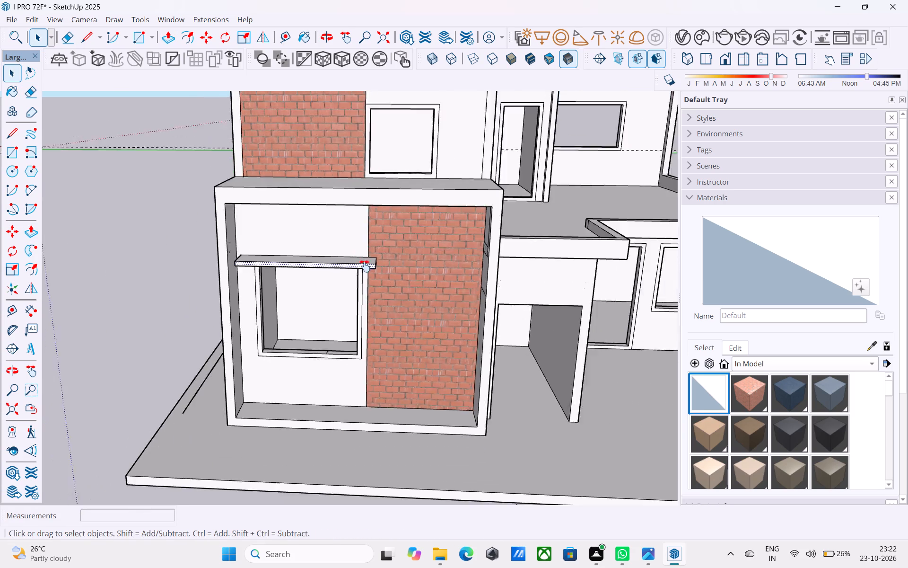
{"action": "scroll", "coordinate": [365, 266], "scroll_direction": "down", "scroll_amount": 1}
{"action": "middle_click_drag", "start_coordinate": [362, 262], "coordinate": [400, 356], "text": "shift"}
{"action": "middle_click_drag", "start_coordinate": [449, 256], "coordinate": [394, 335]}
{"action": "scroll", "coordinate": [396, 322], "scroll_direction": "up", "scroll_amount": 8}
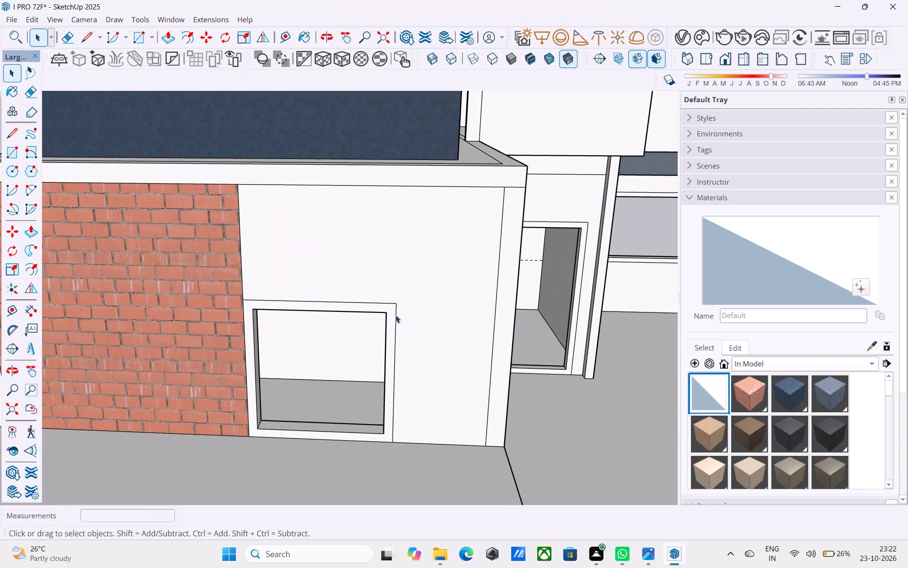
{"action": "key", "text": "l"}
{"action": "scroll", "coordinate": [395, 315], "scroll_direction": "up", "scroll_amount": 4}
{"action": "left_click", "coordinate": [383, 312]}
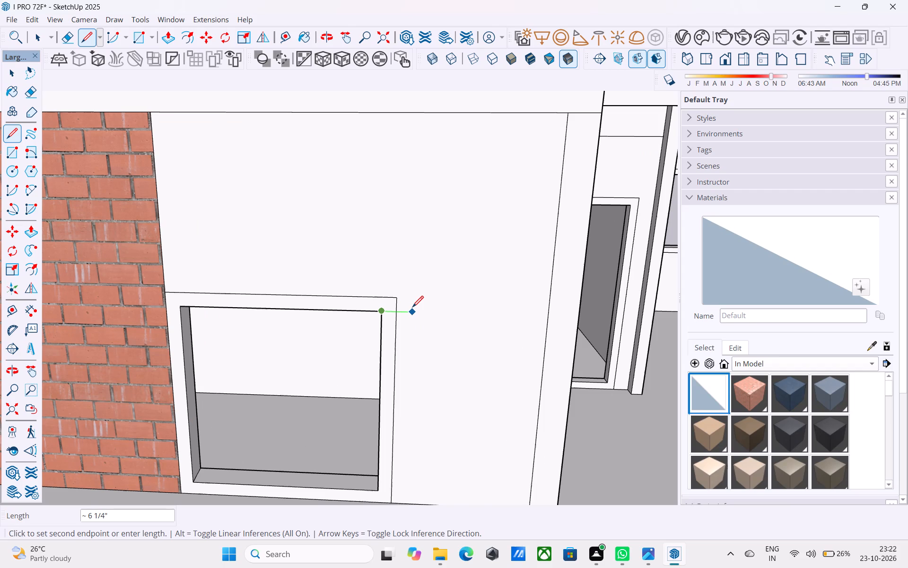
{"action": "type", "text": "1'"}
{"action": "key", "text": "Return"}
{"action": "key", "text": "space"}
Draw a 1' horizontal line from the upper-floor window opening's other top corner across the brick wall.
{"action": "key", "text": "l"}
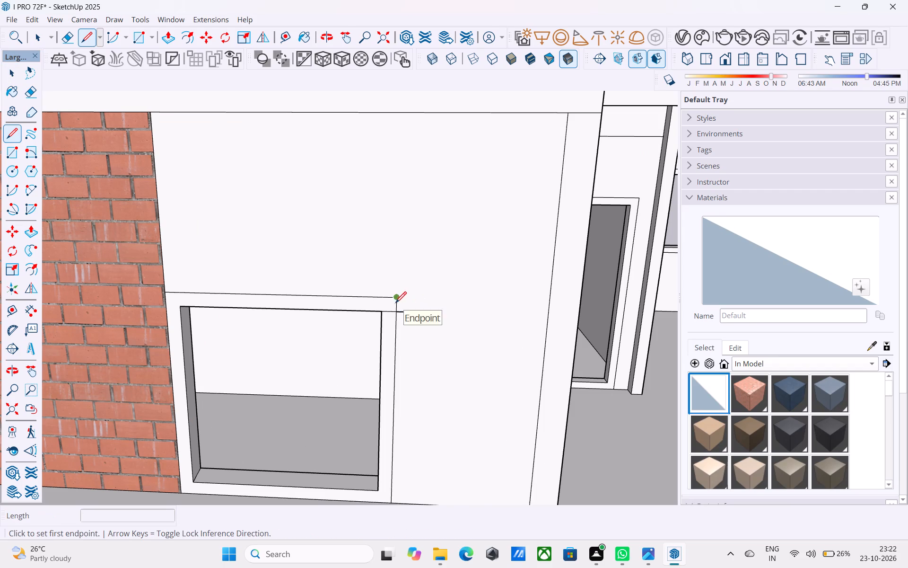
{"action": "middle_click_drag", "start_coordinate": [311, 311], "coordinate": [422, 290], "text": "shift"}
{"action": "scroll", "coordinate": [342, 293], "scroll_direction": "up", "scroll_amount": 2}
{"action": "left_click", "coordinate": [262, 282]}
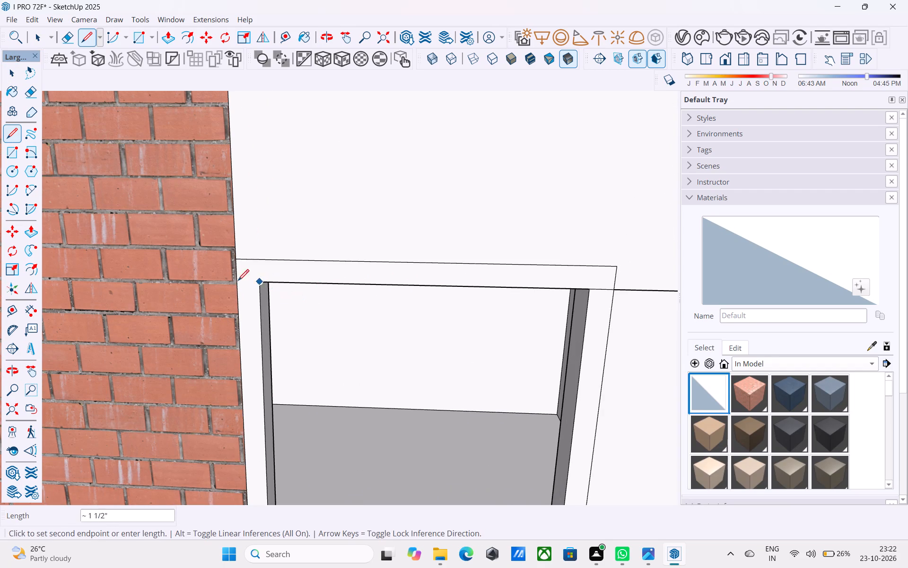
{"action": "type", "text": "1'"}
{"action": "key", "text": "Return"}
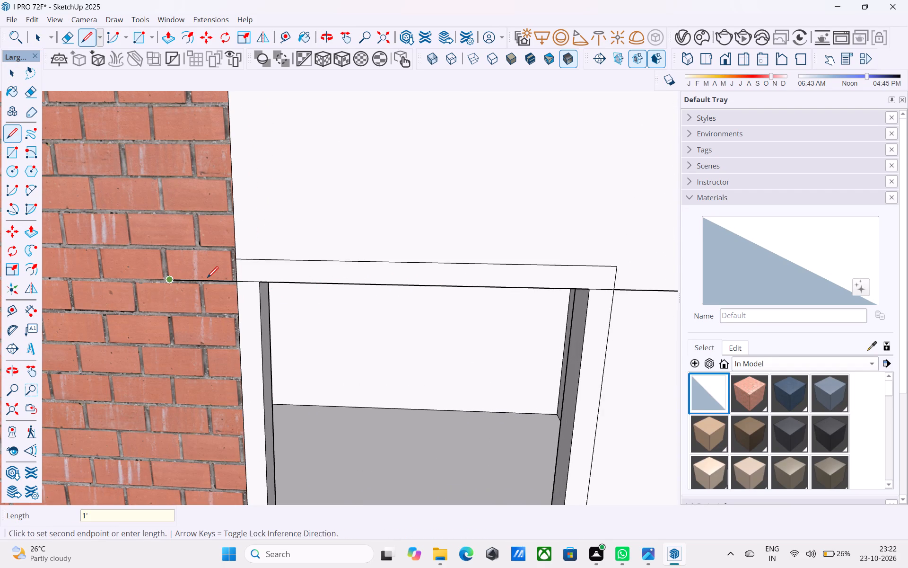
{"action": "key", "text": "space"}
Close the lintel extension outline on the brick wall with a top line and a 3" end line, then erase the overshooting stub.
{"action": "type", "text": "L"}
{"action": "left_click", "coordinate": [239, 258]}
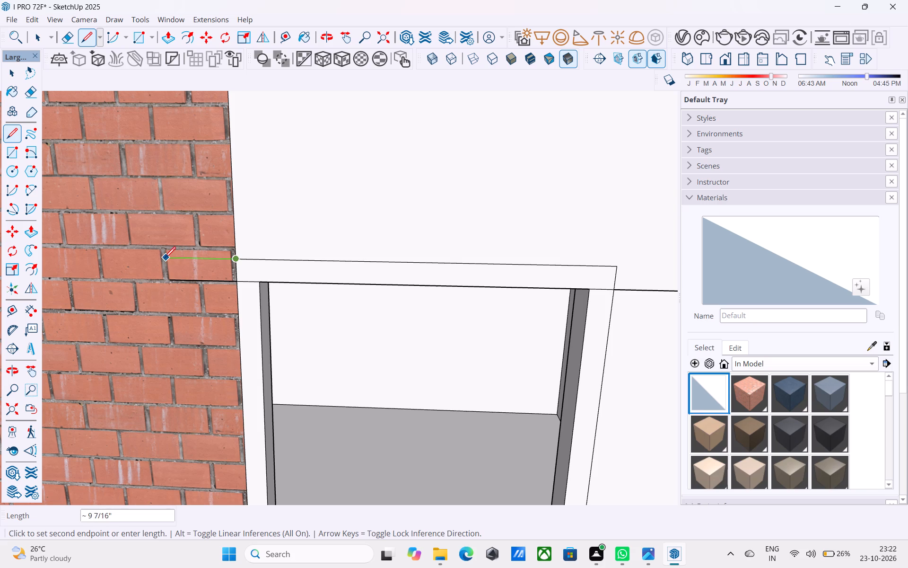
{"action": "left_click", "coordinate": [165, 259]}
{"action": "key", "text": "l"}
{"action": "left_click", "coordinate": [172, 281]}
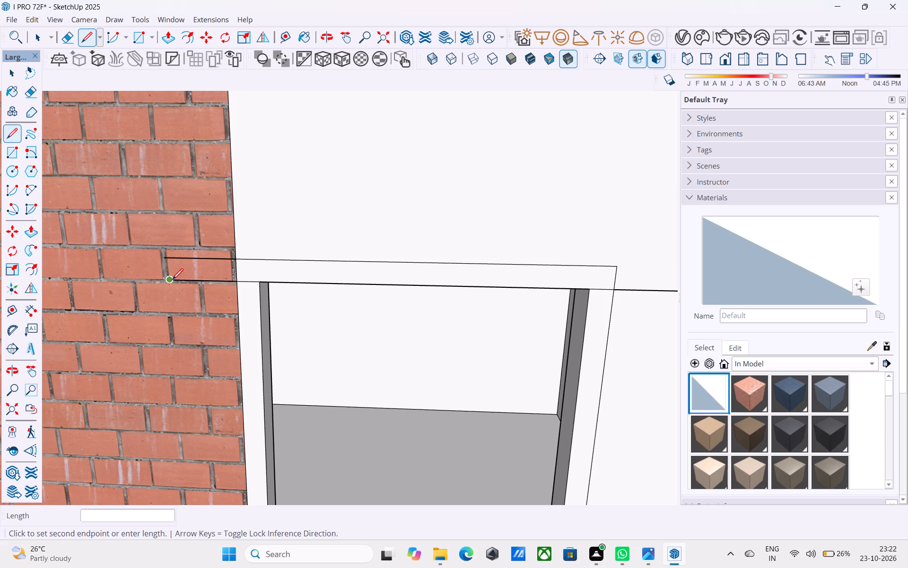
{"action": "scroll", "coordinate": [173, 259], "scroll_direction": "up", "scroll_amount": 4}
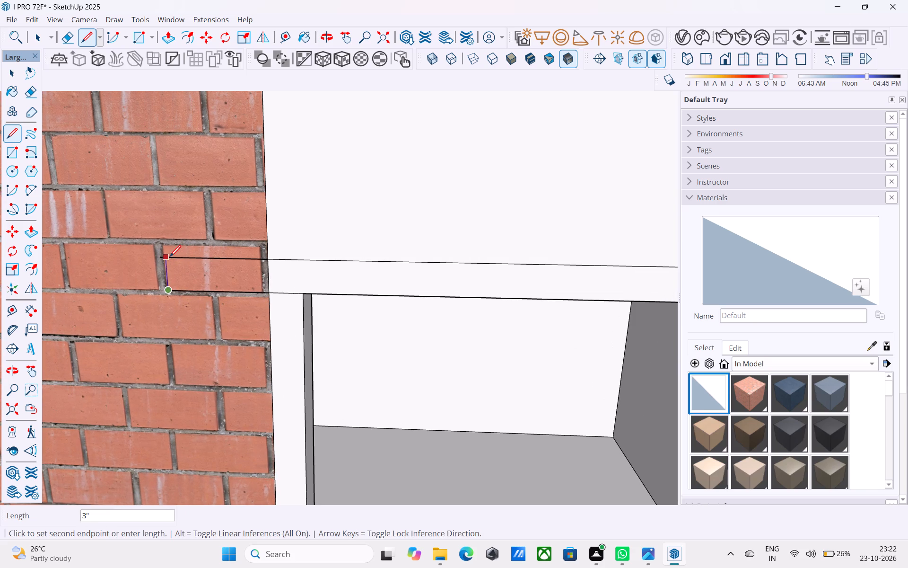
{"action": "left_click", "coordinate": [170, 257]}
{"action": "scroll", "coordinate": [167, 258], "scroll_direction": "up", "scroll_amount": 6}
{"action": "key", "text": "e"}
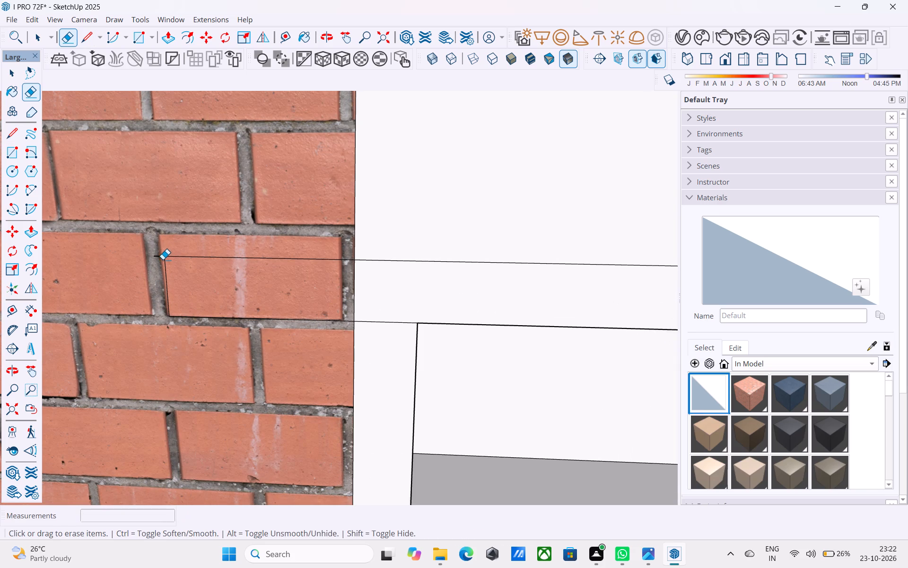
{"action": "left_click_drag", "start_coordinate": [158, 259], "coordinate": [159, 238]}
Close the plain-wall lintel extension with top and 3" end lines, erasing the dividing frame line and the leftover stub.
{"action": "scroll", "coordinate": [131, 249], "scroll_direction": "down", "scroll_amount": 13}
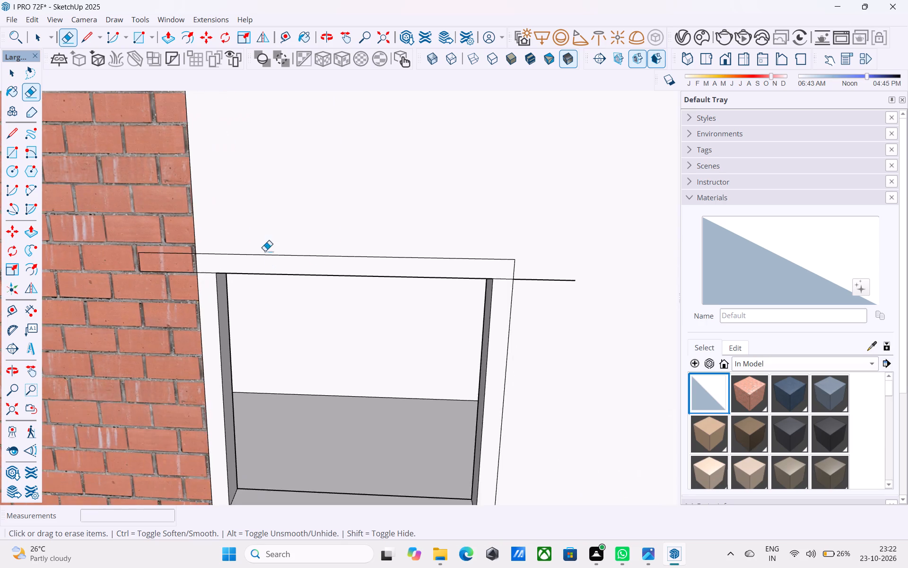
{"action": "scroll", "coordinate": [118, 256], "scroll_direction": "down", "scroll_amount": 5}
{"action": "scroll", "coordinate": [332, 266], "scroll_direction": "up", "scroll_amount": 2}
{"action": "key", "text": "l"}
{"action": "scroll", "coordinate": [335, 266], "scroll_direction": "up", "scroll_amount": 3}
{"action": "left_click", "coordinate": [385, 257]}
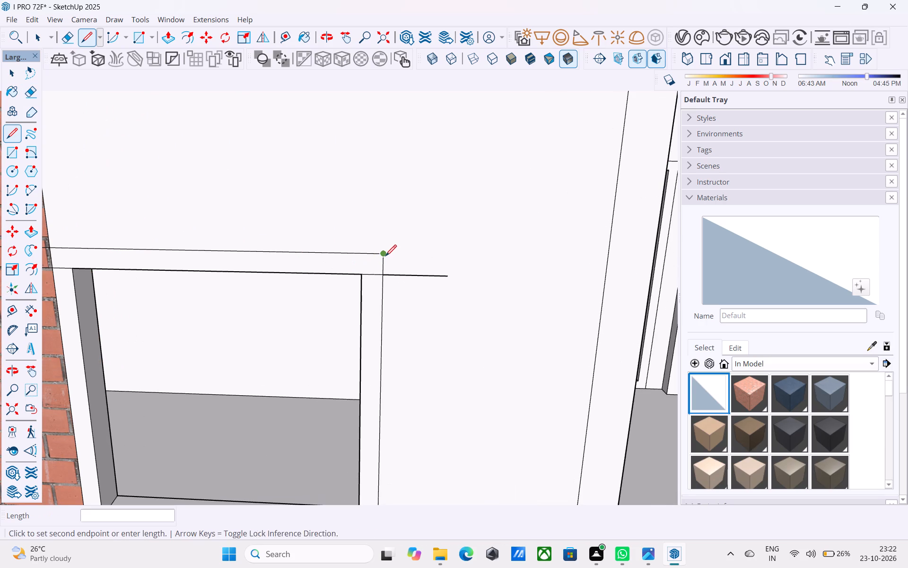
{"action": "left_click", "coordinate": [446, 257]}
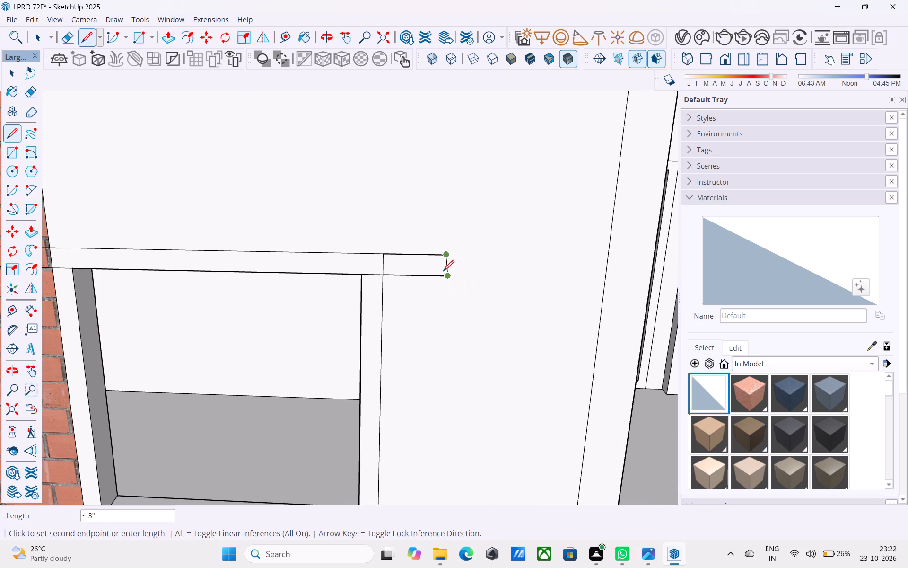
{"action": "scroll", "coordinate": [442, 272], "scroll_direction": "up", "scroll_amount": 8}
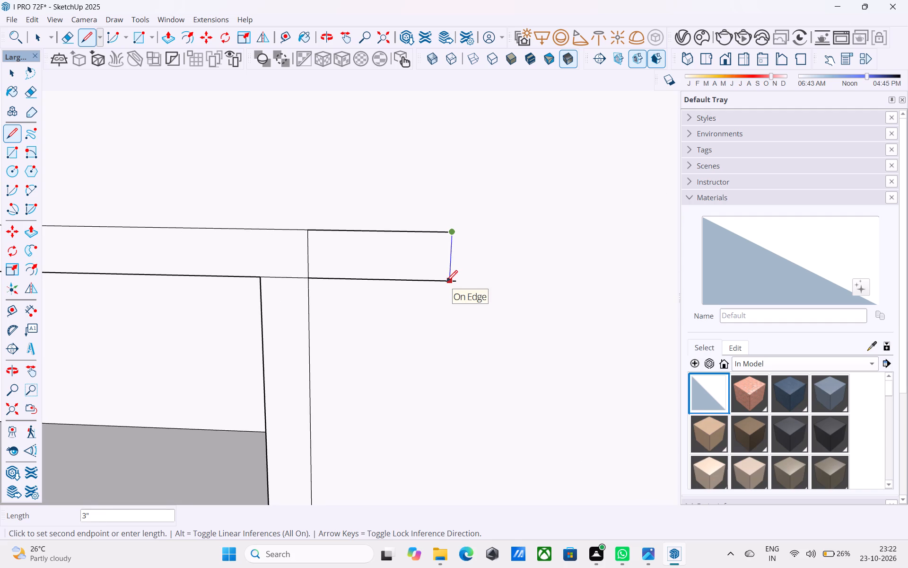
{"action": "left_click", "coordinate": [446, 283]}
{"action": "key", "text": "e"}
{"action": "left_click_drag", "start_coordinate": [326, 260], "coordinate": [287, 251]}
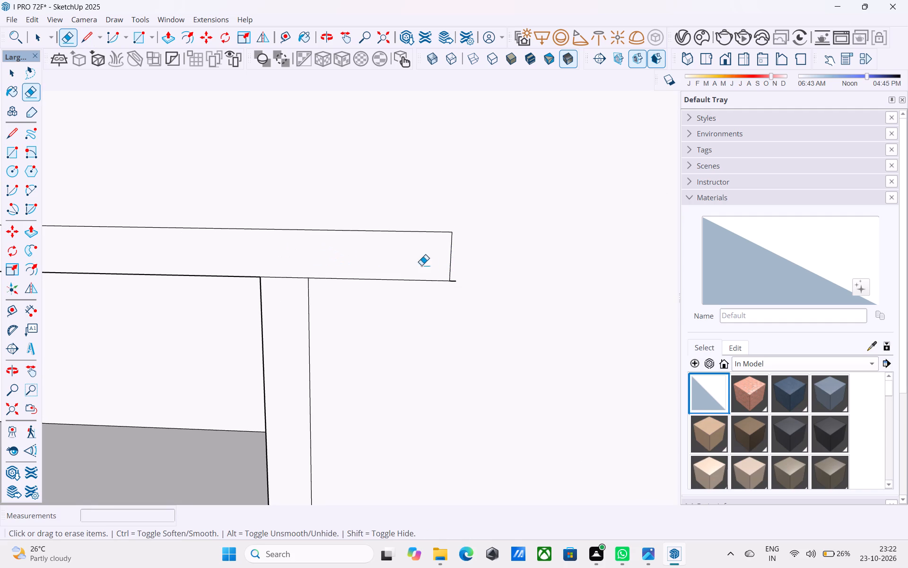
{"action": "left_click_drag", "start_coordinate": [455, 279], "coordinate": [458, 293]}
Push/Pull the lintel strip above the upper-floor window outward by 1'.
{"action": "key", "text": "space"}
{"action": "left_click", "coordinate": [427, 265]}
{"action": "scroll", "coordinate": [424, 266], "scroll_direction": "down", "scroll_amount": 5}
{"action": "key", "text": "p"}
{"action": "left_click", "coordinate": [420, 260]}
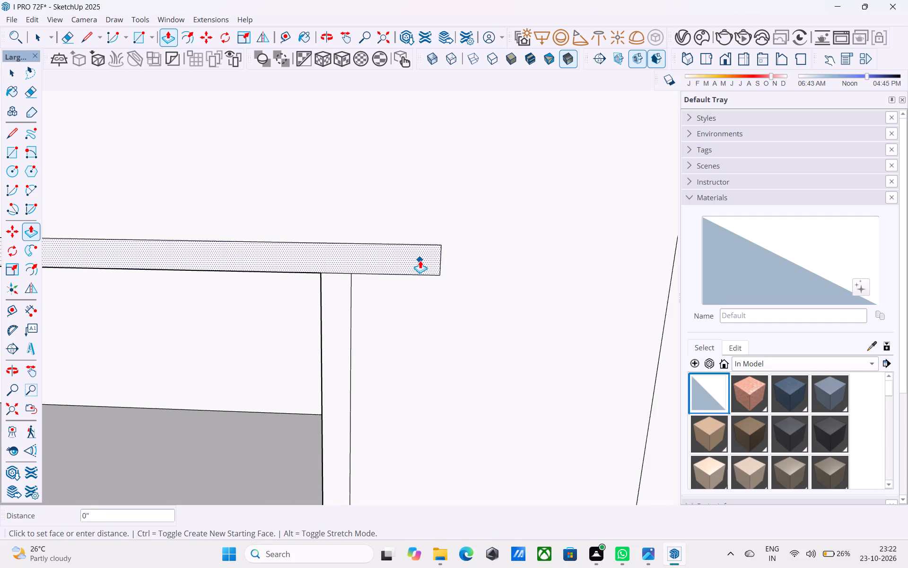
{"action": "key", "text": "1"}
{"action": "key", "text": "apostrophe"}
{"action": "key", "text": "Return"}
{"action": "key", "text": "space"}
Save the model.
{"action": "scroll", "coordinate": [424, 275], "scroll_direction": "down", "scroll_amount": 8}
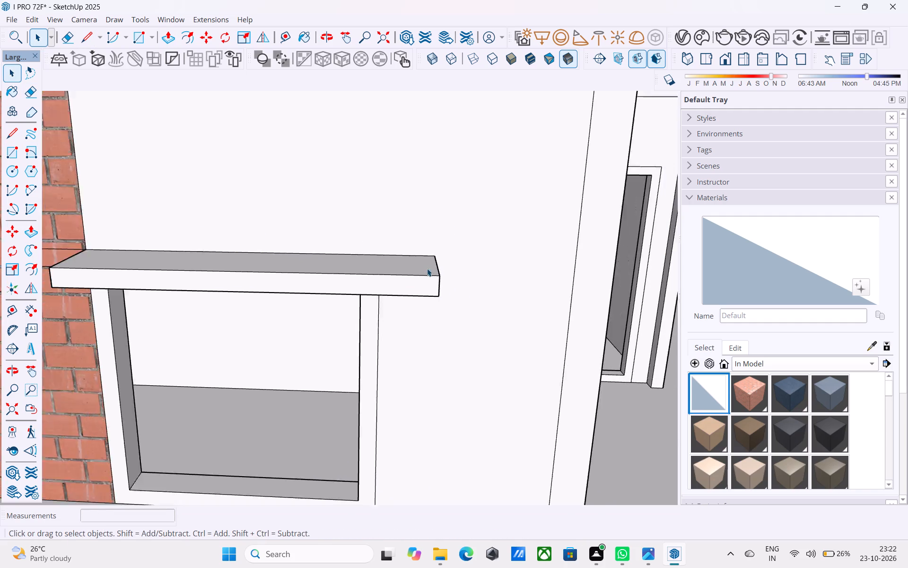
{"action": "scroll", "coordinate": [427, 268], "scroll_direction": "down", "scroll_amount": 7}
{"action": "key", "text": "ctrl+s"}
{"action": "key", "text": "space"}
Push/Pull the upper-floor lintel's brick-covered end outward, flush with the rest of the lintel's front.
{"action": "scroll", "coordinate": [245, 282], "scroll_direction": "up", "scroll_amount": 2}
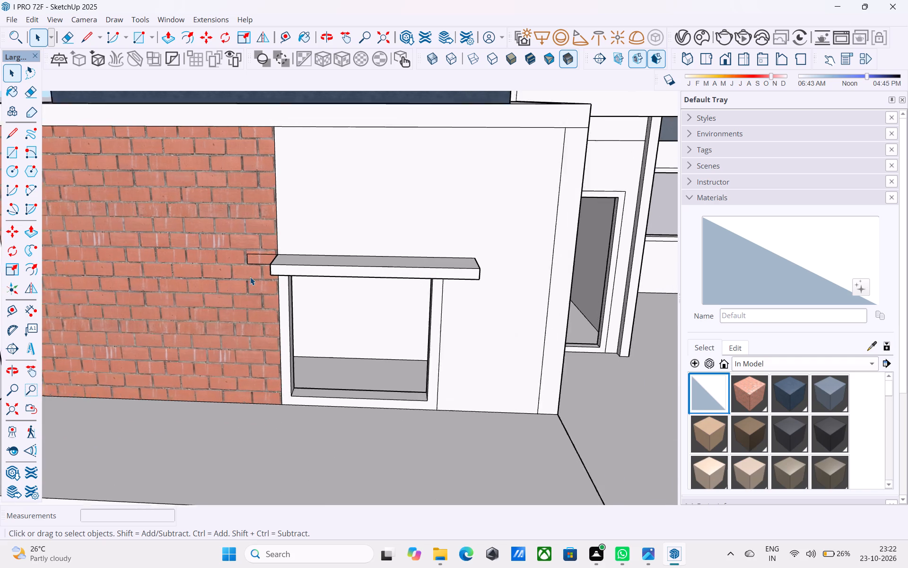
{"action": "scroll", "coordinate": [250, 277], "scroll_direction": "up", "scroll_amount": 4}
{"action": "left_click", "coordinate": [261, 256]}
{"action": "scroll", "coordinate": [261, 256], "scroll_direction": "up", "scroll_amount": 3}
{"action": "key", "text": "p"}
{"action": "left_click", "coordinate": [261, 256]}
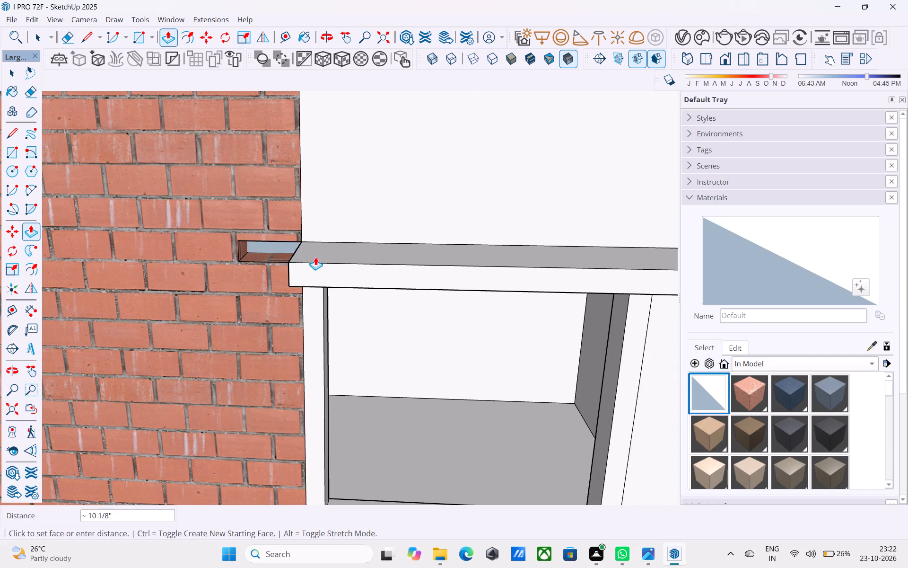
{"action": "left_click", "coordinate": [329, 263]}
Paint the front and top faces of the upper-floor lintel's brick-covered end with the Default material.
{"action": "key", "text": "space"}
{"action": "left_click", "coordinate": [709, 388]}
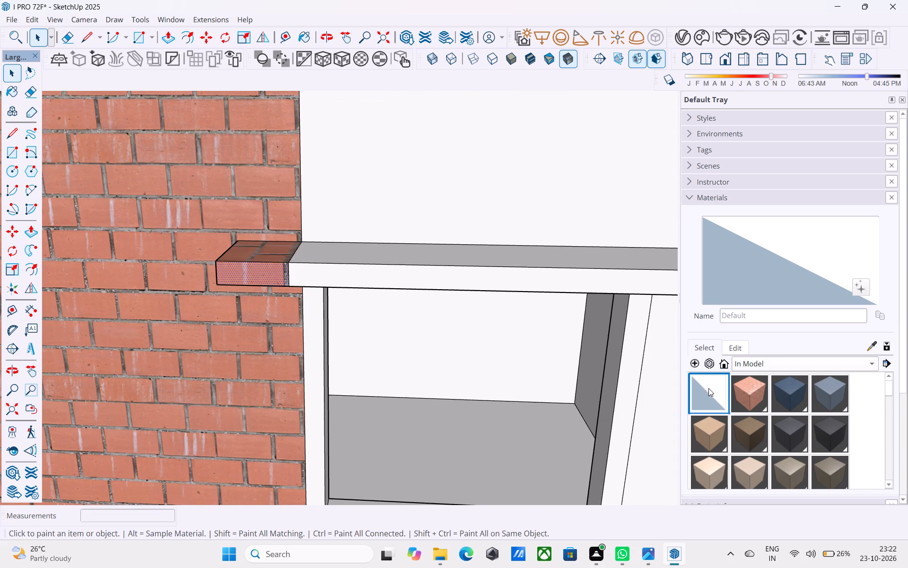
{"action": "left_click", "coordinate": [240, 270]}
{"action": "left_click", "coordinate": [242, 266]}
{"action": "left_click", "coordinate": [249, 261]}
{"action": "left_click", "coordinate": [270, 254]}
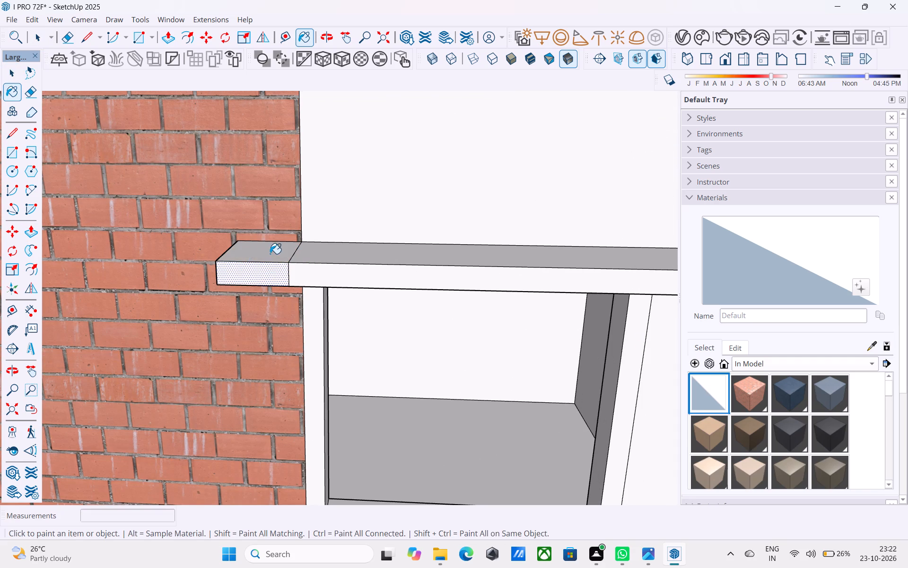
Erase the seams between the repainted end and the rest of the upper-floor lintel on its top and front faces.
{"action": "key", "text": "space"}
{"action": "key", "text": "e"}
{"action": "scroll", "coordinate": [311, 264], "scroll_direction": "up", "scroll_amount": 3}
{"action": "left_click_drag", "start_coordinate": [295, 255], "coordinate": [279, 252]}
{"action": "left_click_drag", "start_coordinate": [287, 274], "coordinate": [263, 267]}
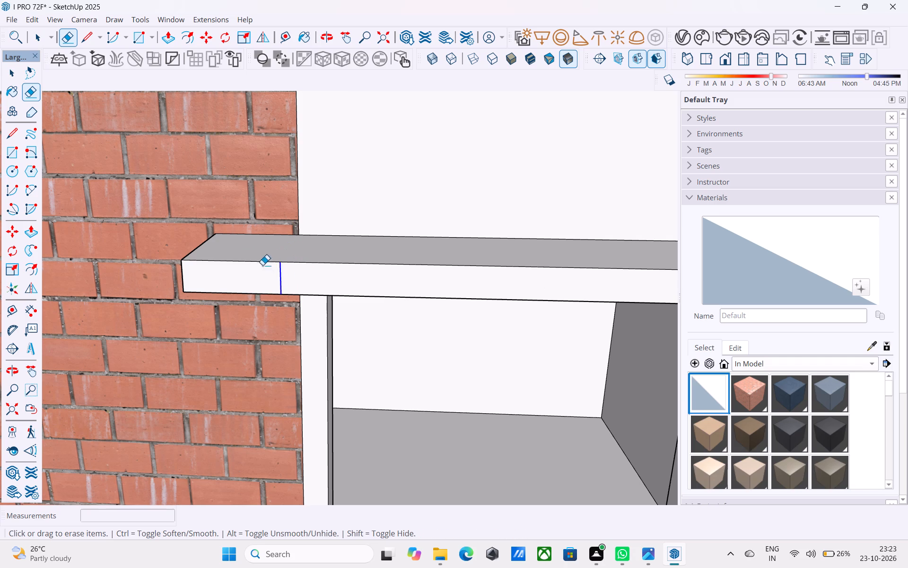
{"action": "scroll", "coordinate": [269, 254], "scroll_direction": "down", "scroll_amount": 15}
{"action": "key", "text": "space"}
Save the model.
{"action": "key", "text": "ctrl+s"}
Draw a 6' 6" line lengthwise down the middle of the terrace parapet's top, on the short arm beside the brick-fronted block.
{"action": "scroll", "coordinate": [279, 244], "scroll_direction": "down", "scroll_amount": 4}
{"action": "middle_click_drag", "start_coordinate": [279, 249], "coordinate": [271, 172]}
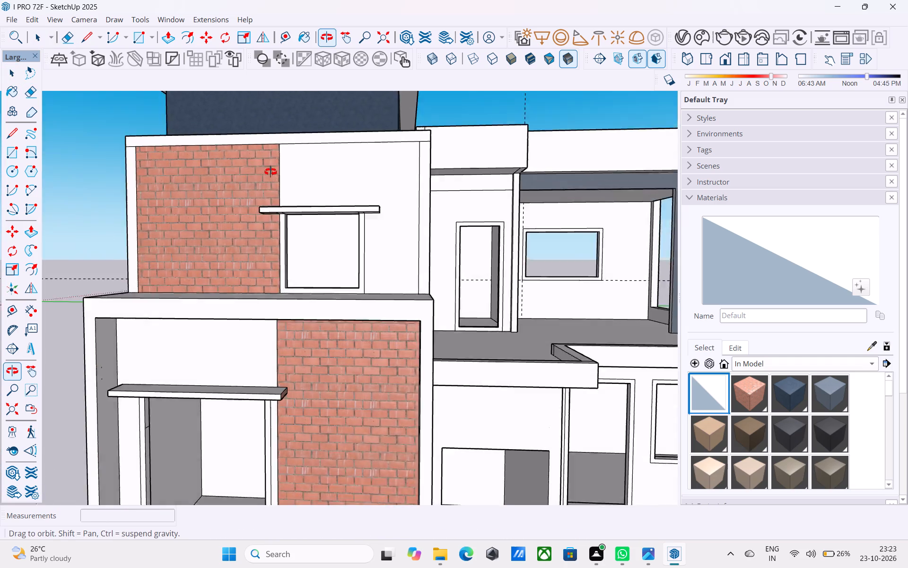
{"action": "middle_click_drag", "start_coordinate": [271, 172], "coordinate": [269, 167]}
{"action": "scroll", "coordinate": [273, 204], "scroll_direction": "down", "scroll_amount": 9}
{"action": "middle_click_drag", "start_coordinate": [289, 241], "coordinate": [299, 281]}
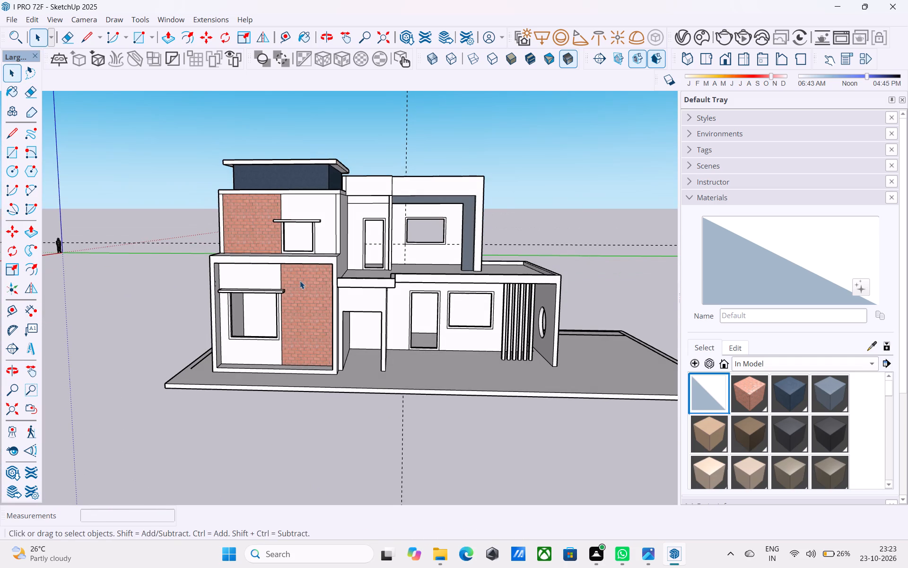
{"action": "middle_click_drag", "start_coordinate": [337, 260], "coordinate": [133, 320]}
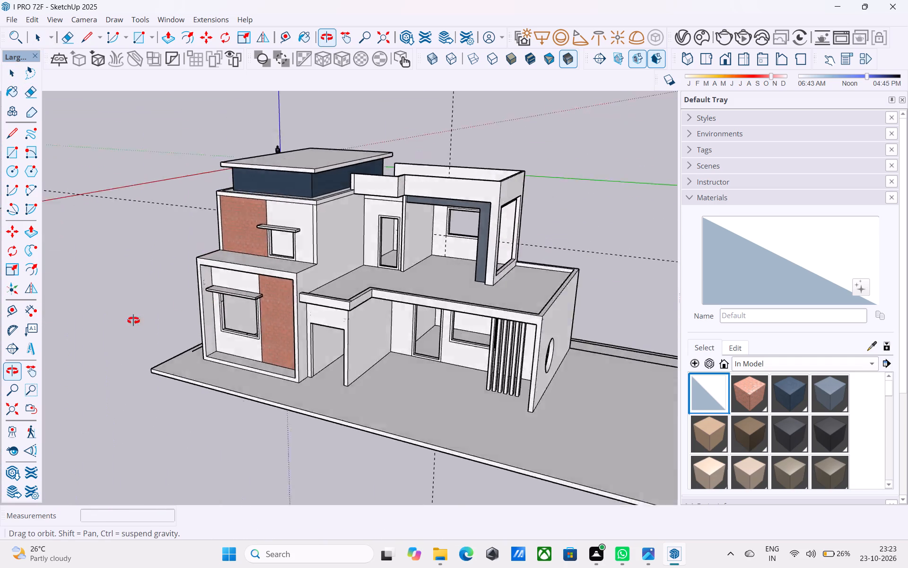
{"action": "middle_click_drag", "start_coordinate": [133, 320], "coordinate": [44, 325]}
{"action": "middle_click_drag", "start_coordinate": [195, 306], "coordinate": [177, 314]}
{"action": "scroll", "coordinate": [176, 319], "scroll_direction": "up", "scroll_amount": 4}
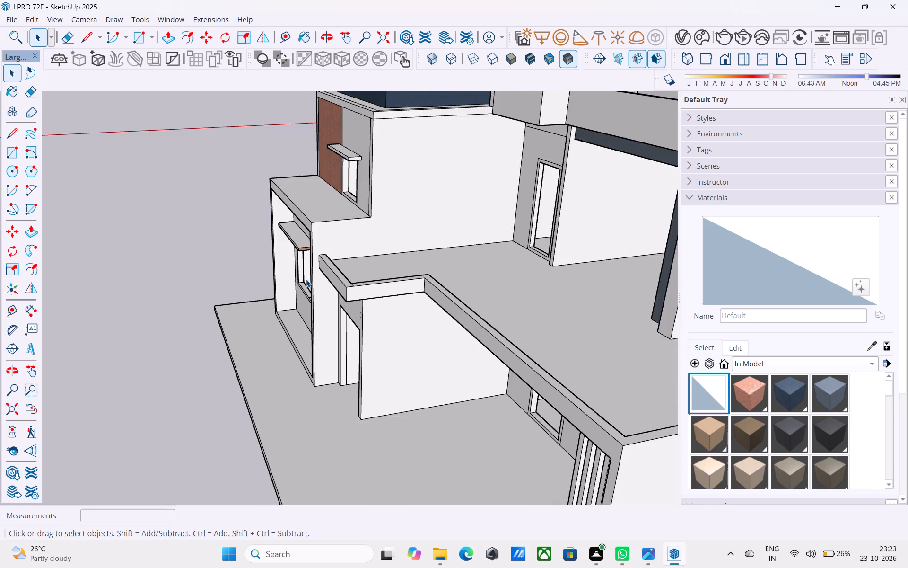
{"action": "scroll", "coordinate": [310, 277], "scroll_direction": "up", "scroll_amount": 12}
{"action": "middle_click_drag", "start_coordinate": [307, 258], "coordinate": [276, 317]}
{"action": "key", "text": "l"}
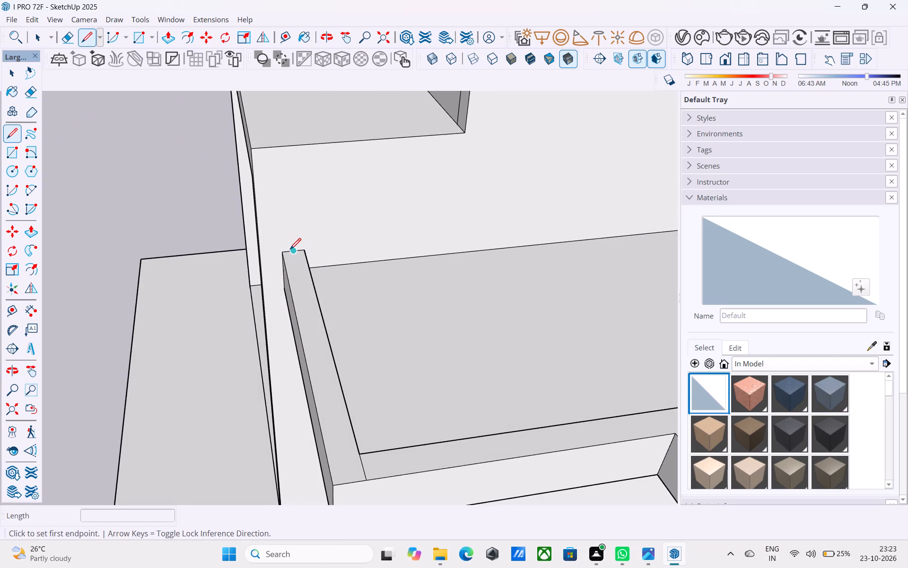
{"action": "left_click", "coordinate": [290, 250]}
{"action": "scroll", "coordinate": [290, 251], "scroll_direction": "down", "scroll_amount": 5}
{"action": "left_click", "coordinate": [322, 370]}
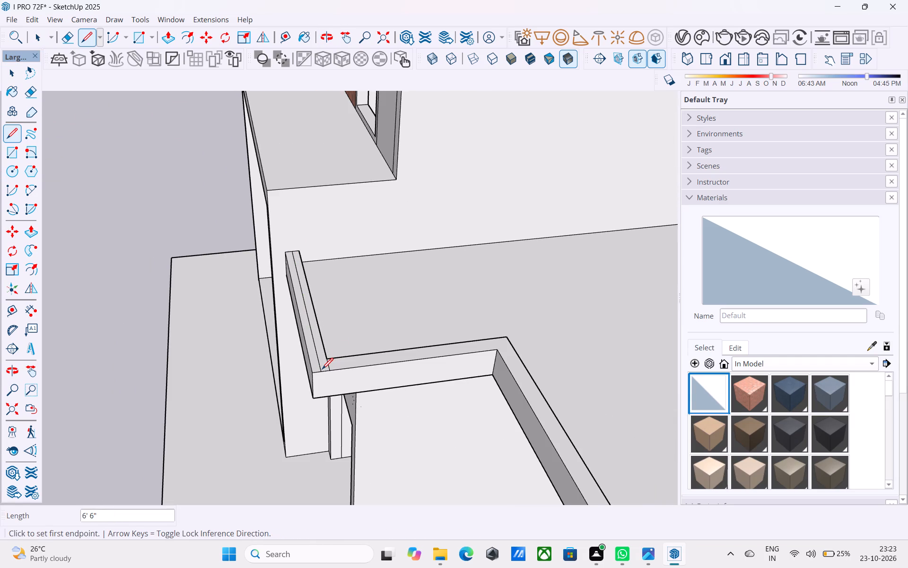
{"action": "scroll", "coordinate": [322, 370], "scroll_direction": "up", "scroll_amount": 3}
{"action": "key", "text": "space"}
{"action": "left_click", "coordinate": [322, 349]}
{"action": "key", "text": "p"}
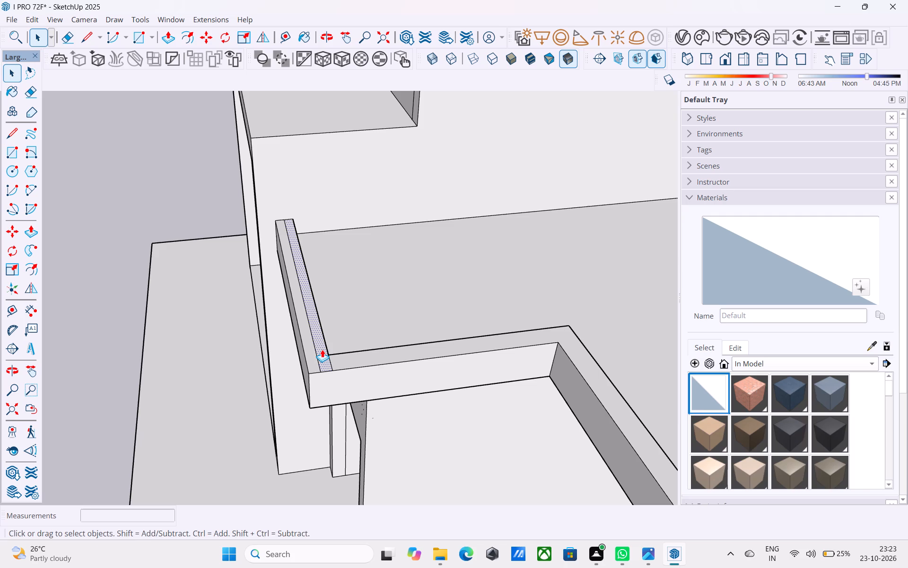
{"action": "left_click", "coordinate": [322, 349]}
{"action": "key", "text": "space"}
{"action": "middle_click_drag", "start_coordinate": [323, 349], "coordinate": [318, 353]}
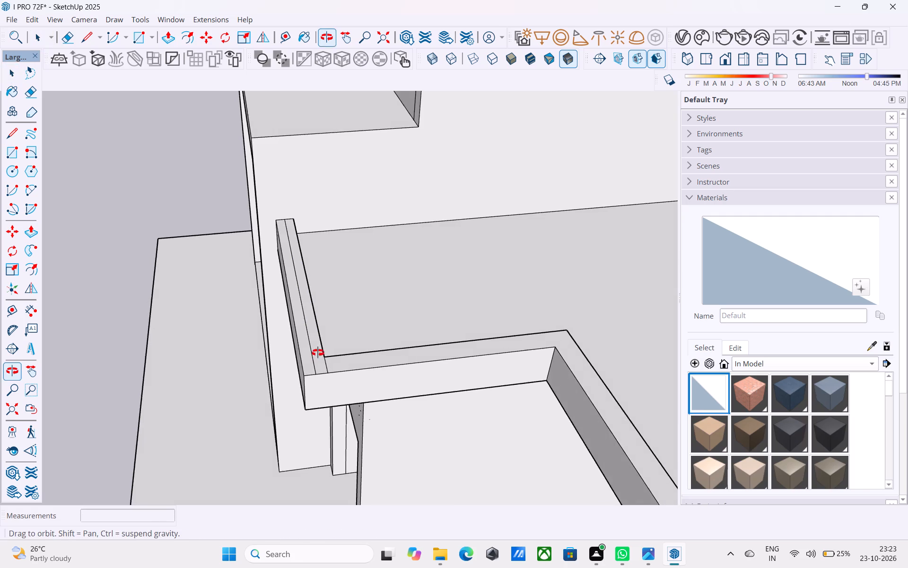
Draw a line about 5' 4" long lengthwise down the middle of the terrace parapet's top, on the arm adjoining the short one.
{"action": "middle_click_drag", "start_coordinate": [318, 353], "coordinate": [318, 353]}
{"action": "scroll", "coordinate": [318, 353], "scroll_direction": "up", "scroll_amount": 1}
{"action": "key", "text": "l"}
{"action": "scroll", "coordinate": [330, 364], "scroll_direction": "up", "scroll_amount": 3}
{"action": "left_click", "coordinate": [327, 366]}
{"action": "scroll", "coordinate": [325, 364], "scroll_direction": "down", "scroll_amount": 4}
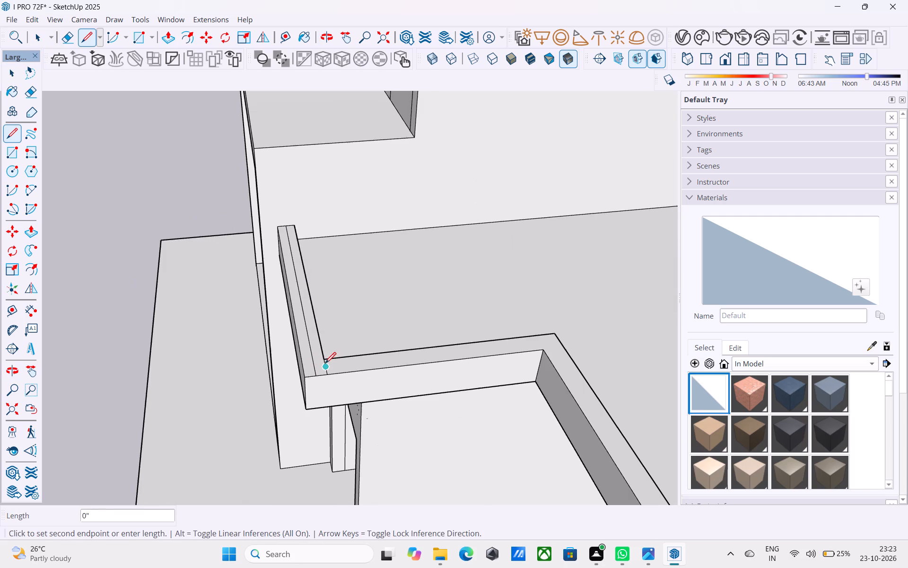
{"action": "scroll", "coordinate": [325, 364], "scroll_direction": "down", "scroll_amount": 1}
{"action": "scroll", "coordinate": [537, 346], "scroll_direction": "up", "scroll_amount": 4}
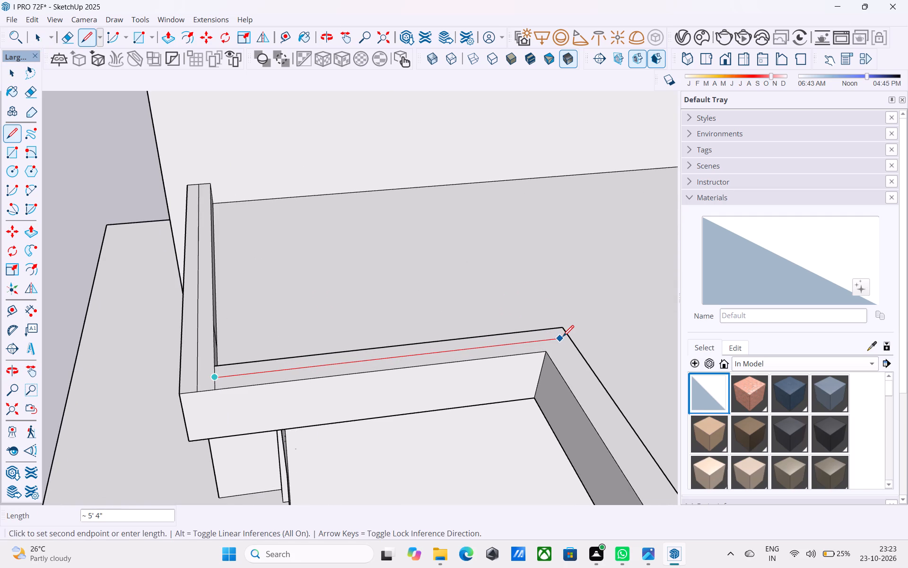
{"action": "left_click", "coordinate": [565, 337]}
{"action": "key", "text": "space"}
Draw a short line across the inner half of the short arm's top, joining the two lengthwise middle lines at the corner.
{"action": "scroll", "coordinate": [554, 333], "scroll_direction": "down", "scroll_amount": 2}
{"action": "scroll", "coordinate": [312, 330], "scroll_direction": "up", "scroll_amount": 1}
{"action": "left_click", "coordinate": [253, 328]}
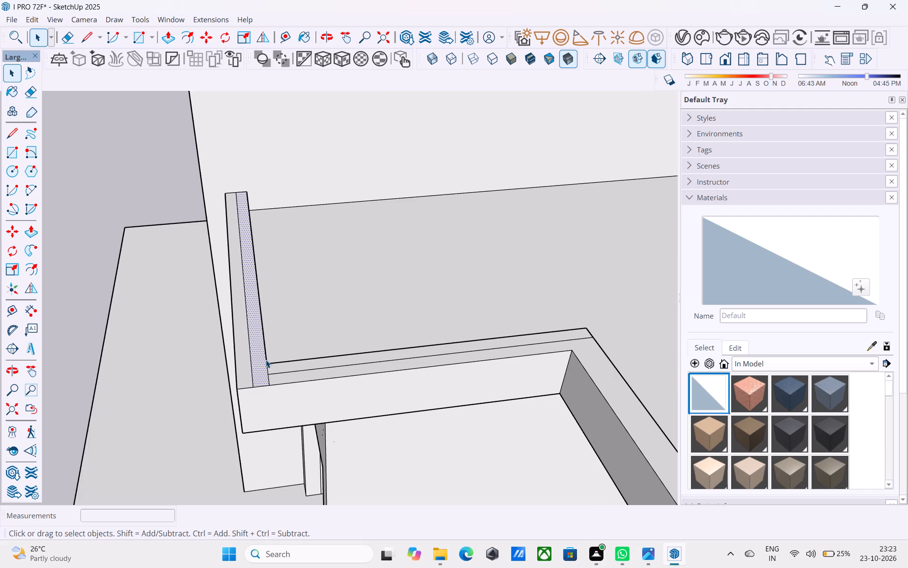
{"action": "key", "text": "l"}
{"action": "scroll", "coordinate": [266, 361], "scroll_direction": "up", "scroll_amount": 6}
{"action": "left_click", "coordinate": [269, 384]}
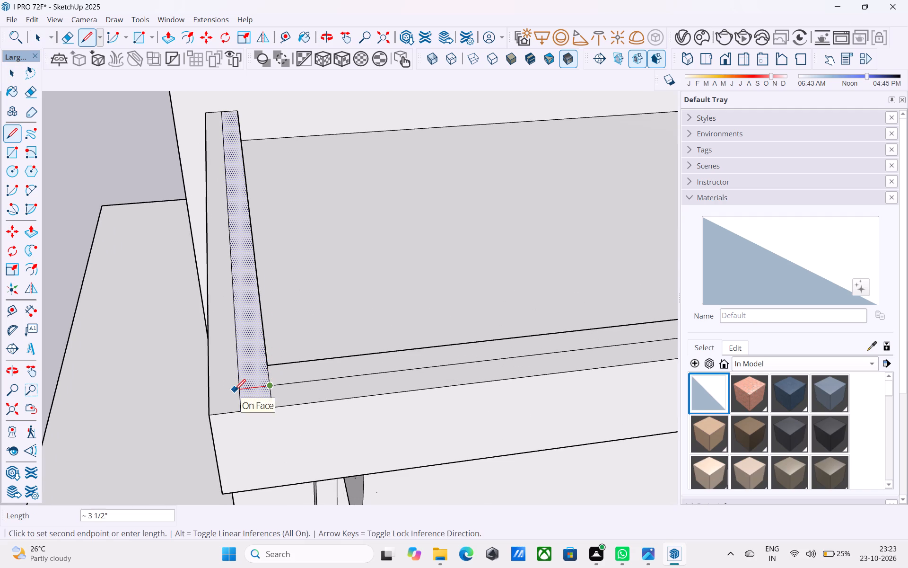
{"action": "left_click", "coordinate": [240, 390]}
Push/Pull the inner strips of both parapet arms' tops up by 2'.
{"action": "key", "text": "space"}
{"action": "left_click", "coordinate": [249, 361]}
{"action": "key", "text": "p"}
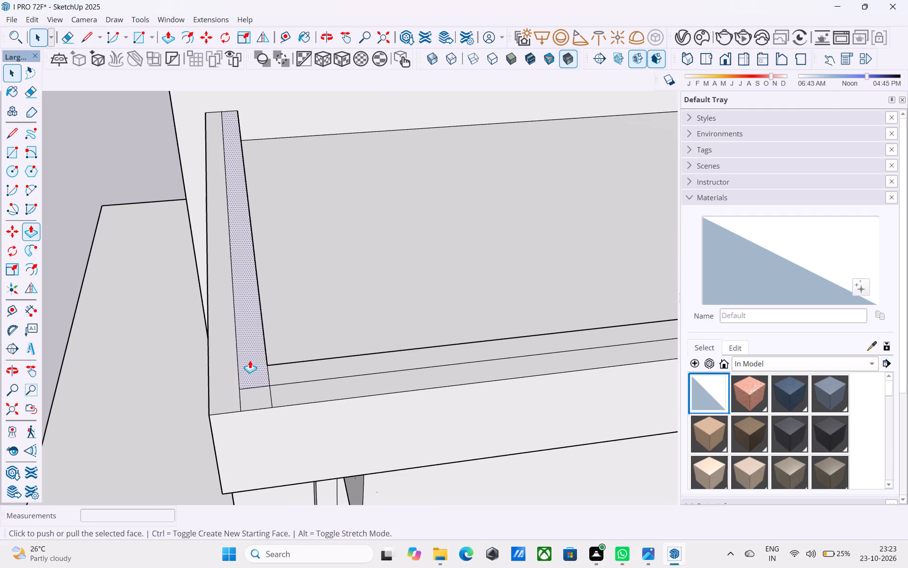
{"action": "left_click", "coordinate": [250, 360]}
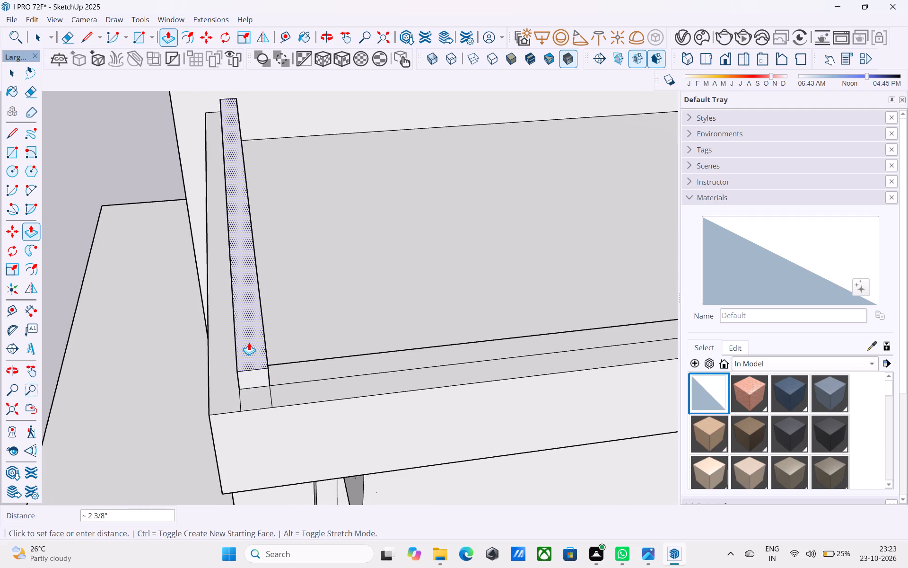
{"action": "type", "text": "2'"}
{"action": "key", "text": "Return"}
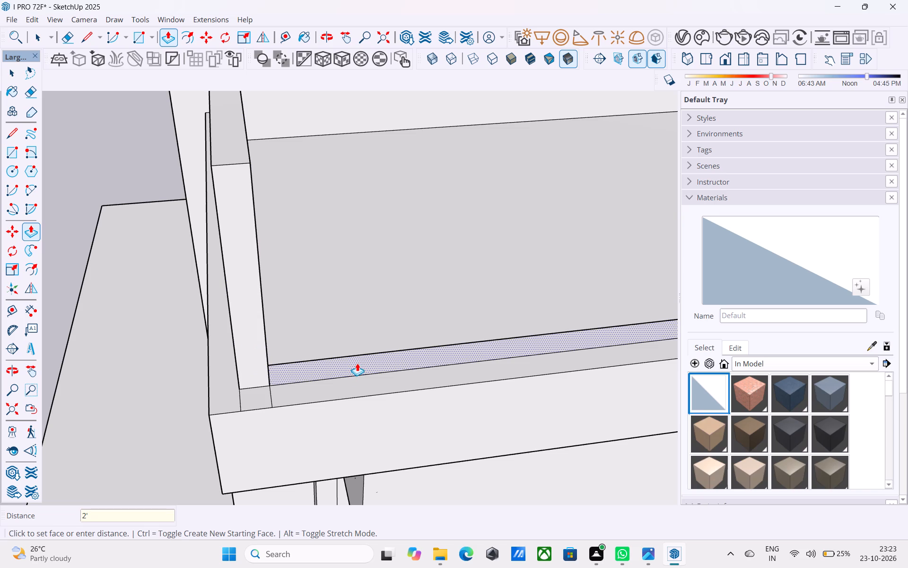
{"action": "double_click", "coordinate": [357, 362]}
Copy the raised parapet's end edge 6' 3" across its front face to the far corner, dividing the span into 24 equal strips.
{"action": "scroll", "coordinate": [328, 371], "scroll_direction": "down", "scroll_amount": 3}
{"action": "middle_click_drag", "start_coordinate": [336, 370], "coordinate": [541, 311]}
{"action": "scroll", "coordinate": [393, 330], "scroll_direction": "down", "scroll_amount": 9}
{"action": "middle_click_drag", "start_coordinate": [399, 319], "coordinate": [436, 301]}
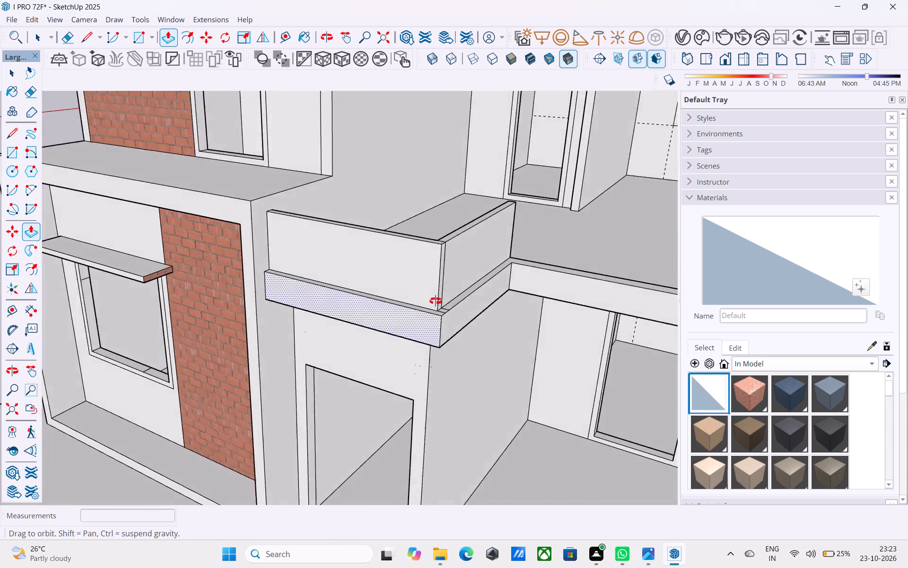
{"action": "middle_click_drag", "start_coordinate": [436, 301], "coordinate": [486, 290]}
{"action": "middle_click_drag", "start_coordinate": [469, 271], "coordinate": [444, 336], "text": "shift"}
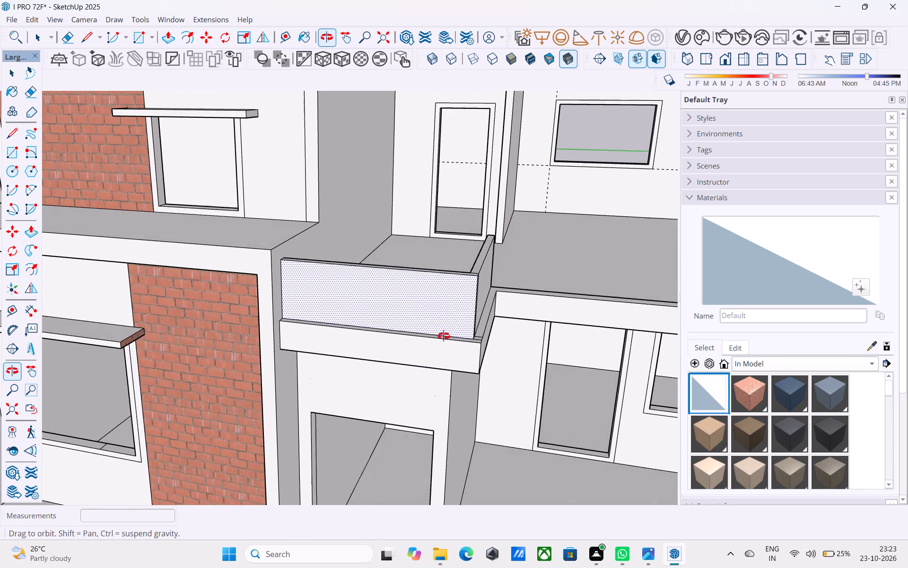
{"action": "middle_click_drag", "start_coordinate": [444, 336], "coordinate": [364, 392], "text": "shift"}
{"action": "middle_click_drag", "start_coordinate": [340, 368], "coordinate": [338, 391], "text": "shift"}
{"action": "scroll", "coordinate": [338, 391], "scroll_direction": "up", "scroll_amount": 5}
{"action": "key", "text": "space"}
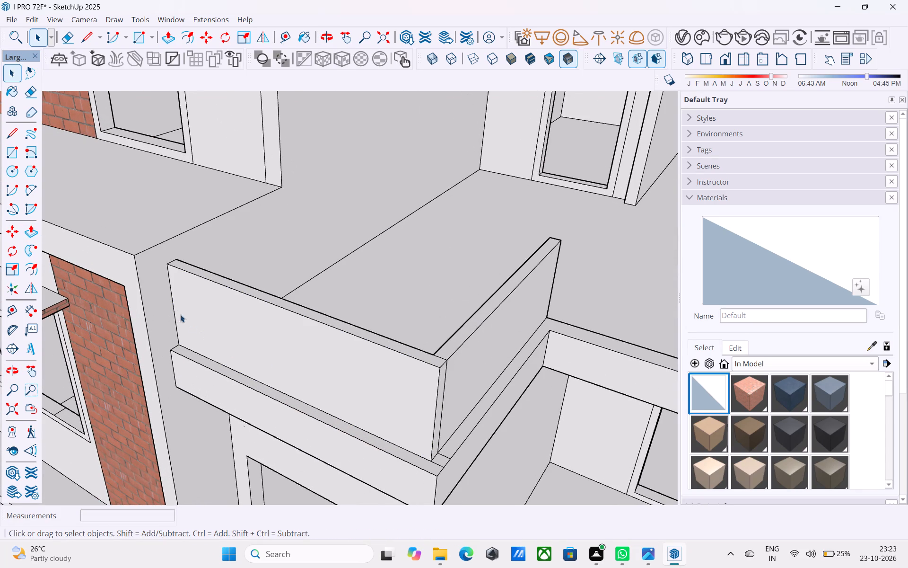
{"action": "left_click", "coordinate": [173, 303]}
{"action": "key", "text": "m"}
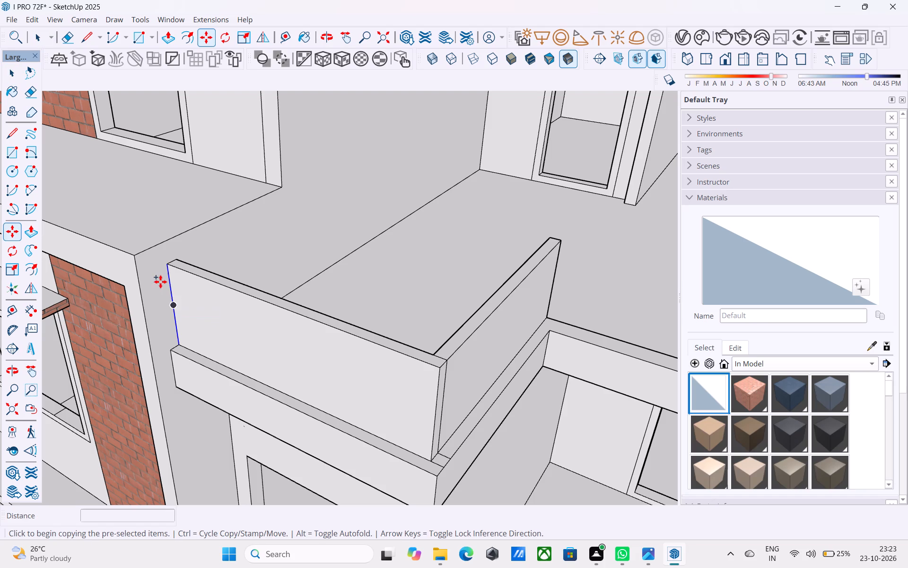
{"action": "left_click", "coordinate": [166, 269]}
{"action": "left_click", "coordinate": [440, 371]}
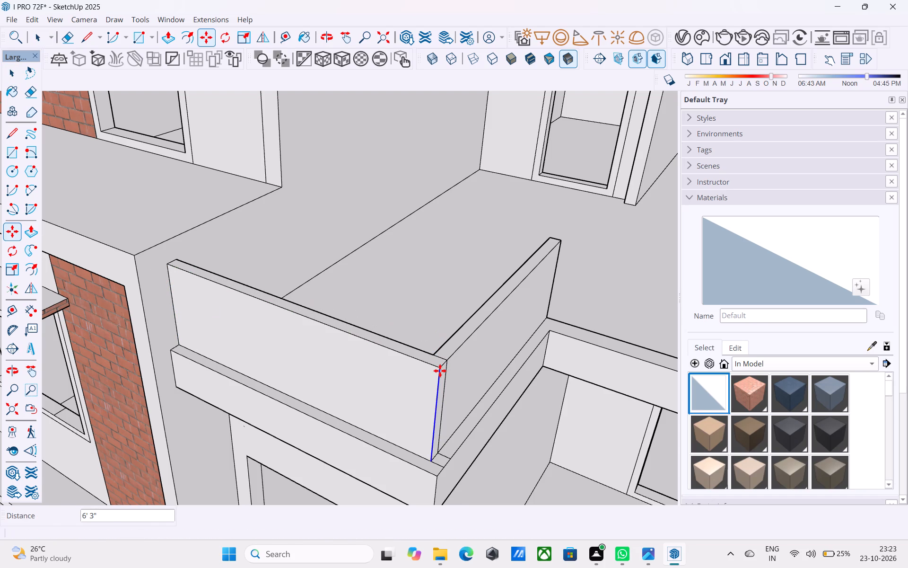
{"action": "key", "text": "slash"}
{"action": "type", "text": "18"}
{"action": "key", "text": "Return"}
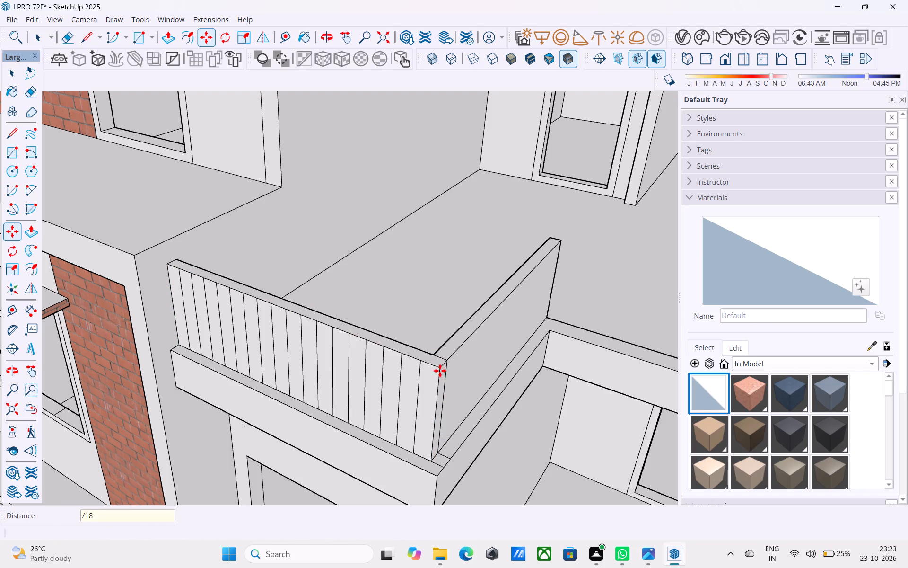
{"action": "type", "text": "/24"}
{"action": "key", "text": "Return"}
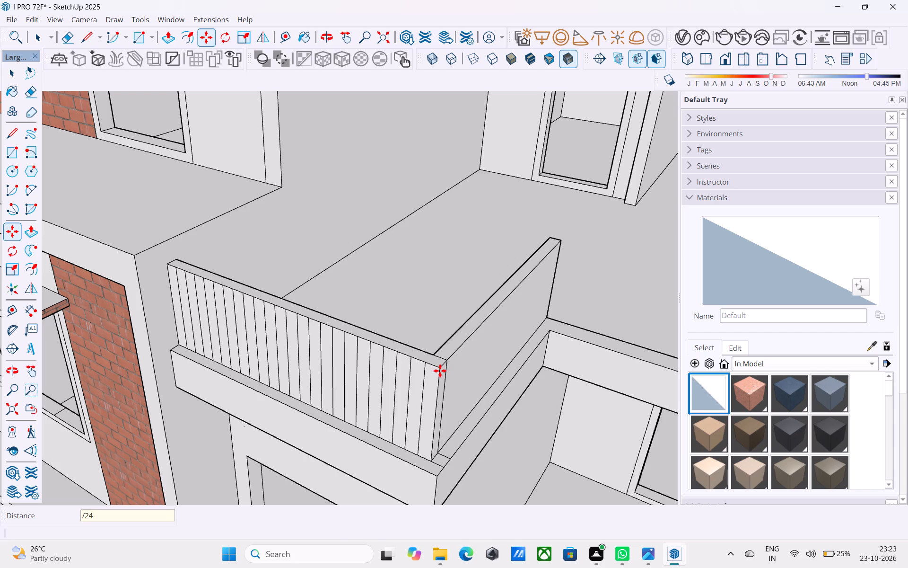
Offset the outlines of the second and third strips, counted from the brick-fronted block, inward by 1" on the raised parapet's front.
{"action": "middle_click_drag", "start_coordinate": [403, 319], "coordinate": [478, 315]}
{"action": "key", "text": "space"}
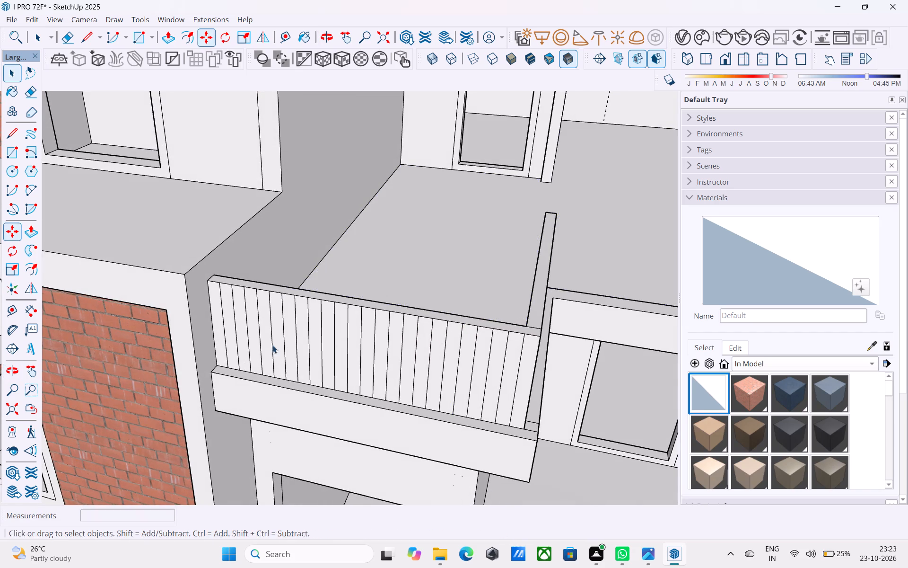
{"action": "scroll", "coordinate": [234, 304], "scroll_direction": "up", "scroll_amount": 4}
{"action": "left_click", "coordinate": [222, 300]}
{"action": "scroll", "coordinate": [223, 297], "scroll_direction": "up", "scroll_amount": 3}
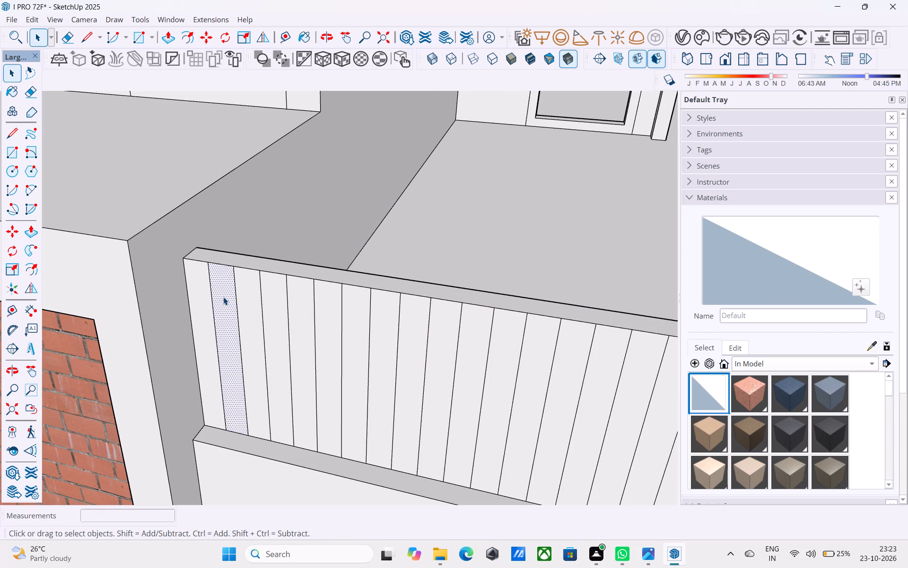
{"action": "key", "text": "f"}
{"action": "left_click", "coordinate": [223, 297]}
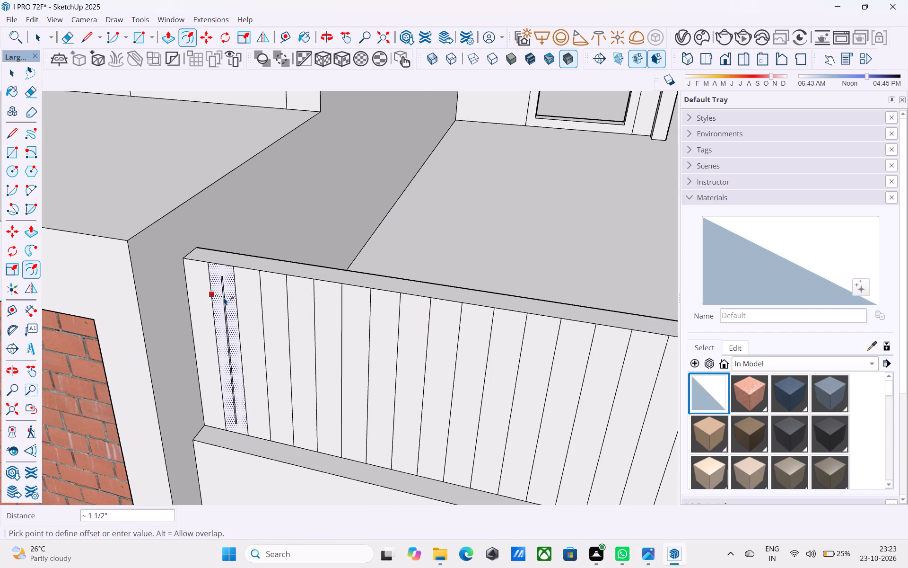
{"action": "type", "text": "1\""}
{"action": "key", "text": "Return"}
{"action": "key", "text": "space"}
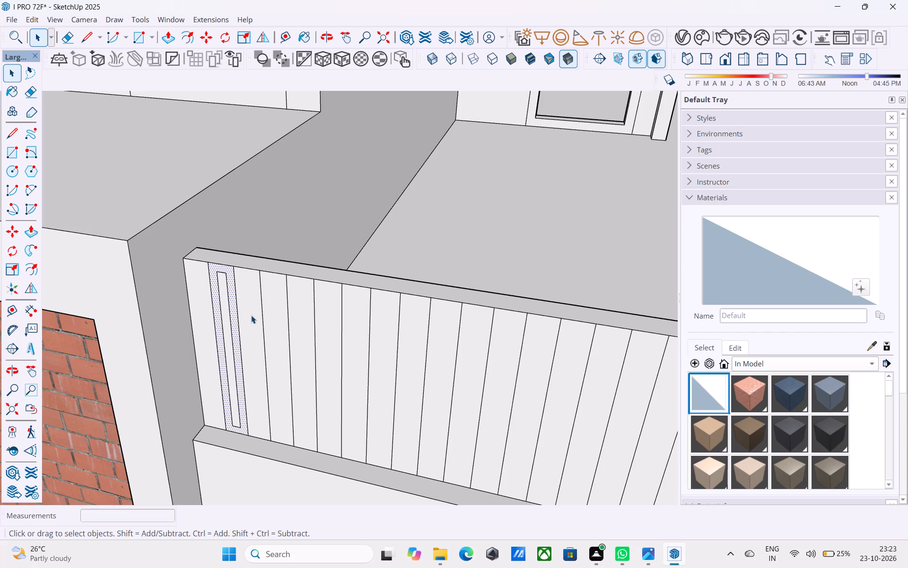
{"action": "left_click", "coordinate": [257, 322]}
{"action": "scroll", "coordinate": [258, 322], "scroll_direction": "up", "scroll_amount": 2}
{"action": "key", "text": "f"}
{"action": "left_click", "coordinate": [258, 322]}
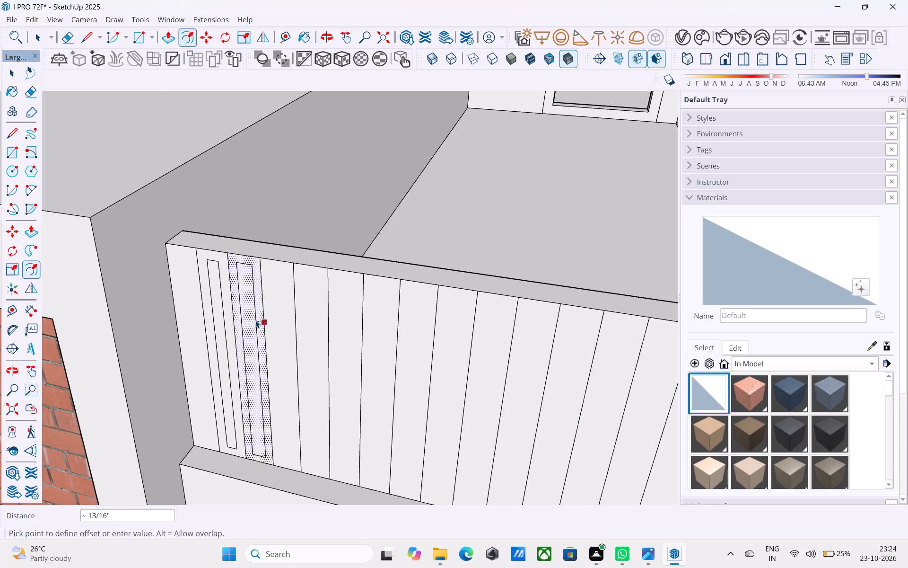
{"action": "type", "text": "1\""}
{"action": "key", "text": "Return"}
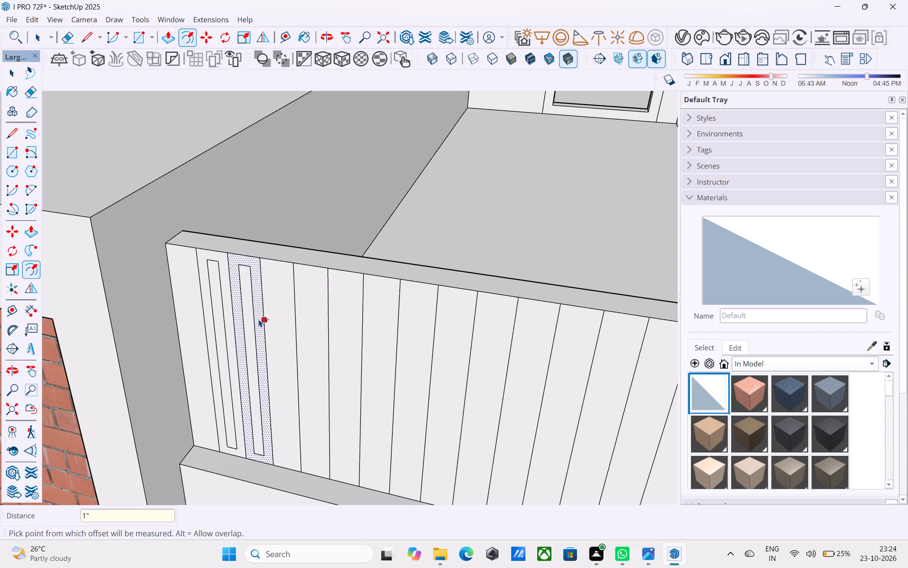
Offset the outlines of the fourth and fifth strips on the raised parapet's front inward by 1".
{"action": "scroll", "coordinate": [259, 321], "scroll_direction": "up", "scroll_amount": 3}
{"action": "key", "text": "space"}
{"action": "left_click", "coordinate": [274, 324]}
{"action": "key", "text": "f"}
{"action": "left_click", "coordinate": [285, 329]}
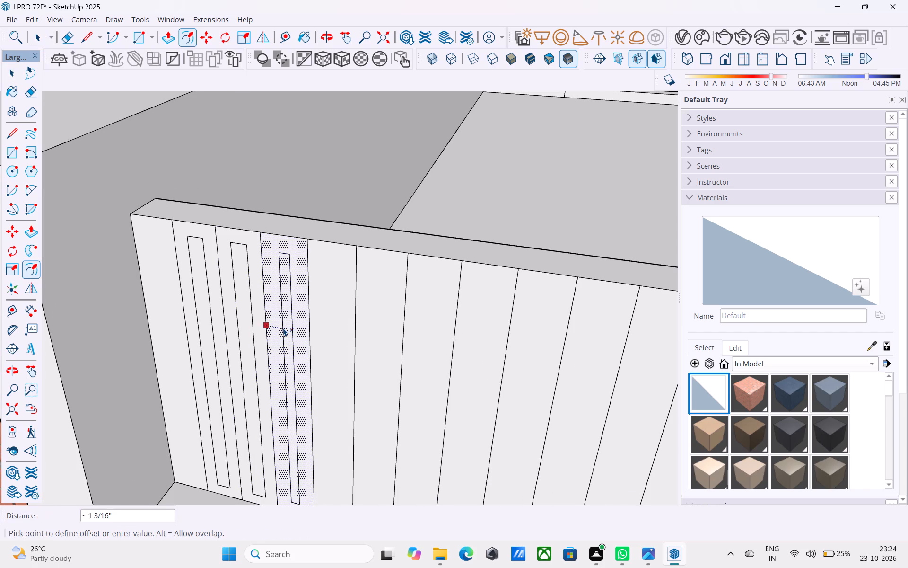
{"action": "type", "text": "1\""}
{"action": "key", "text": "Return"}
{"action": "key", "text": "space"}
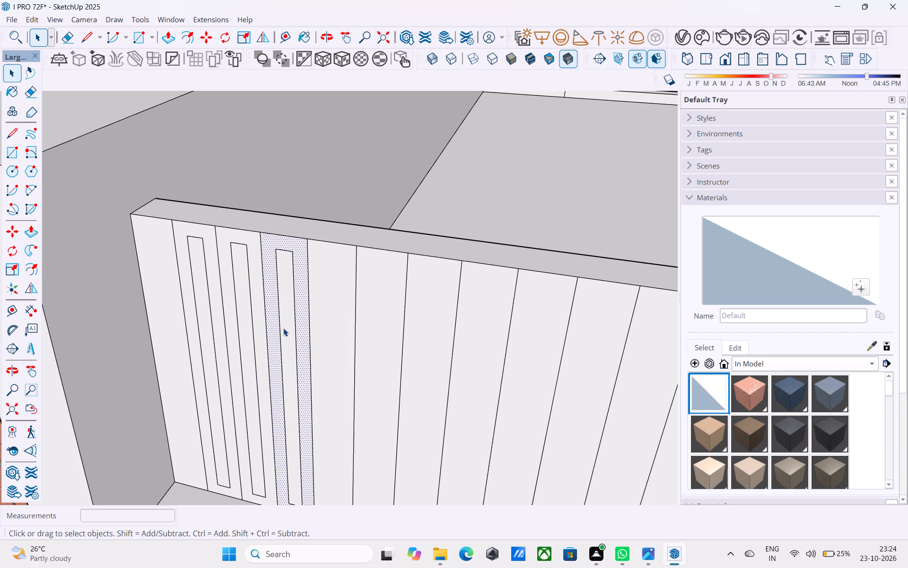
{"action": "left_click", "coordinate": [361, 326]}
{"action": "left_click", "coordinate": [342, 328]}
{"action": "key", "text": "f"}
{"action": "left_click", "coordinate": [341, 328]}
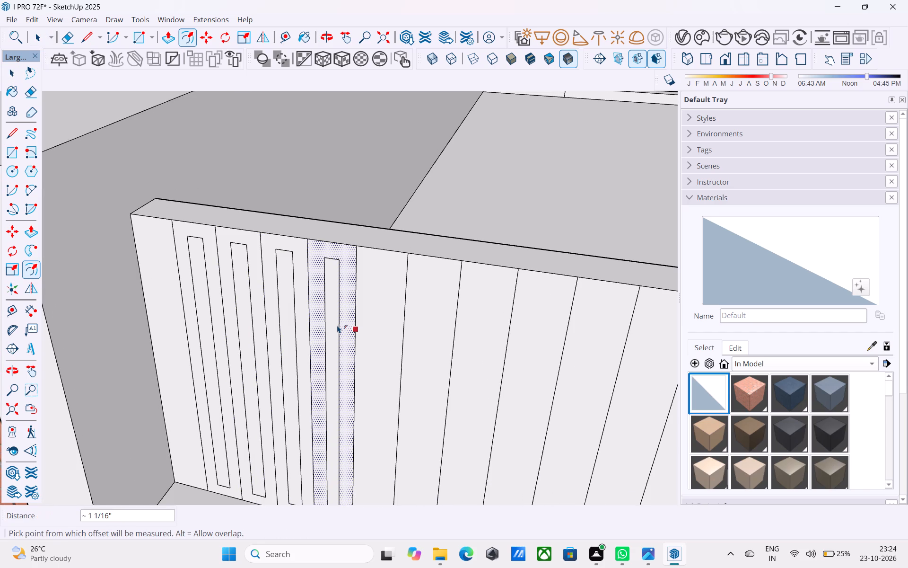
{"action": "type", "text": "1\""}
{"action": "key", "text": "Return"}
{"action": "key", "text": "space"}
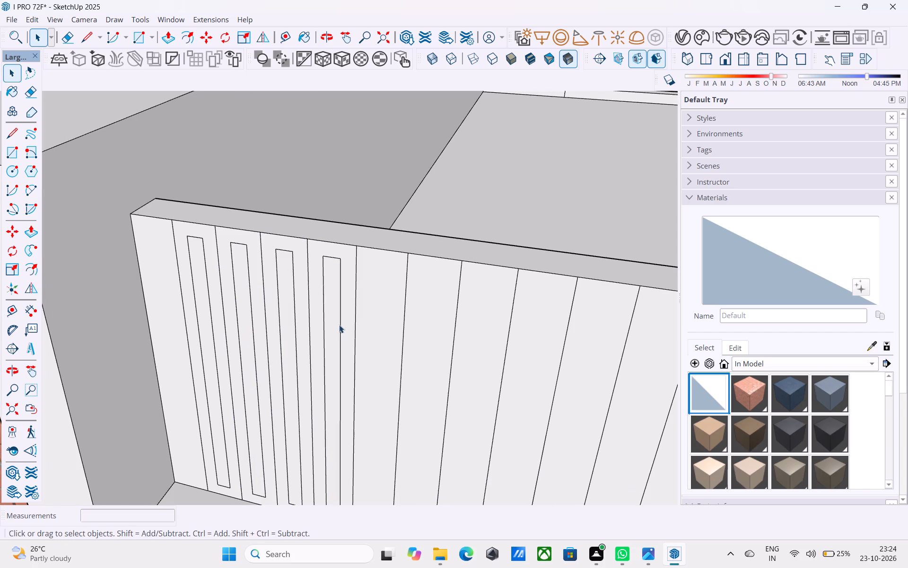
Offset the outlines of the sixth and seventh strips on the raised parapet's front inward by 1".
{"action": "left_click", "coordinate": [363, 339]}
{"action": "scroll", "coordinate": [363, 339], "scroll_direction": "up", "scroll_amount": 2}
{"action": "key", "text": "f"}
{"action": "left_click", "coordinate": [363, 339]}
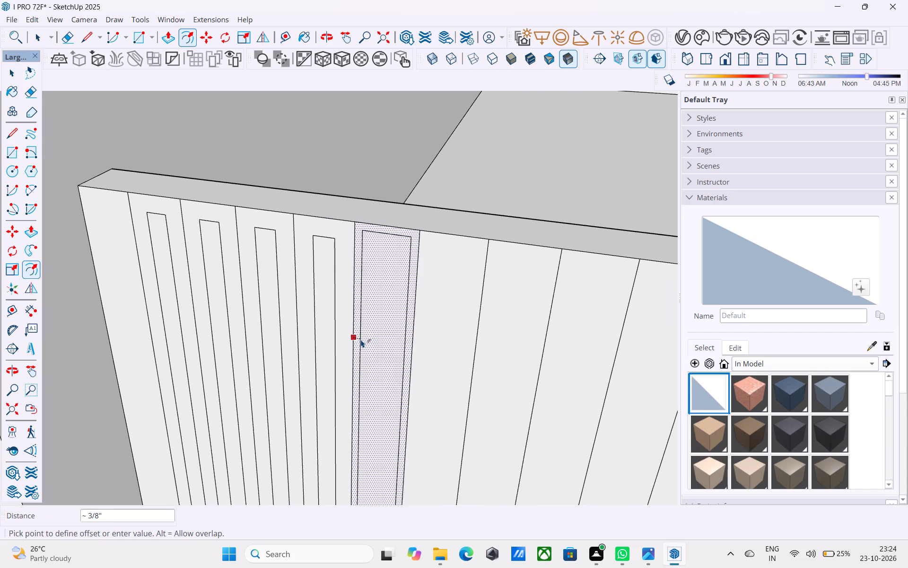
{"action": "type", "text": "1\""}
{"action": "key", "text": "Return"}
{"action": "key", "text": "space"}
{"action": "left_click", "coordinate": [423, 354]}
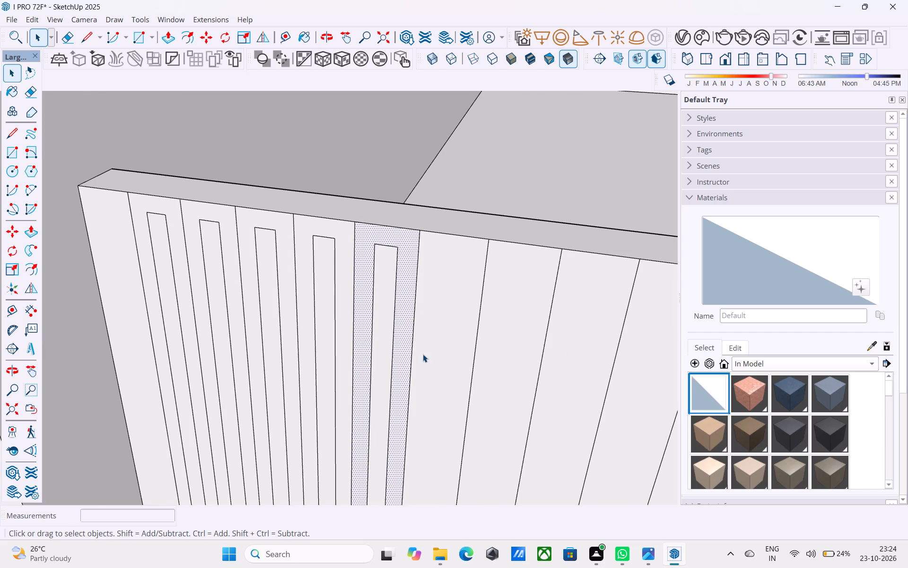
{"action": "key", "text": "f"}
{"action": "left_click", "coordinate": [423, 354]}
{"action": "type", "text": "1\""}
{"action": "key", "text": "Return"}
{"action": "key", "text": "space"}
Offset the outline of the eighth strip on the raised parapet's front inward by 1".
{"action": "scroll", "coordinate": [273, 281], "scroll_direction": "down", "scroll_amount": 5}
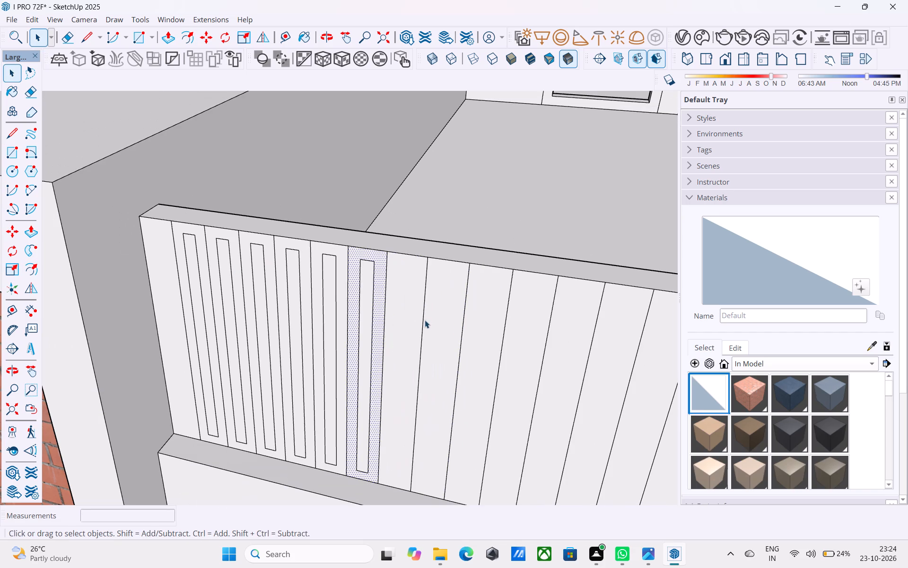
{"action": "left_click", "coordinate": [415, 321]}
{"action": "key", "text": "f"}
{"action": "left_click", "coordinate": [415, 320]}
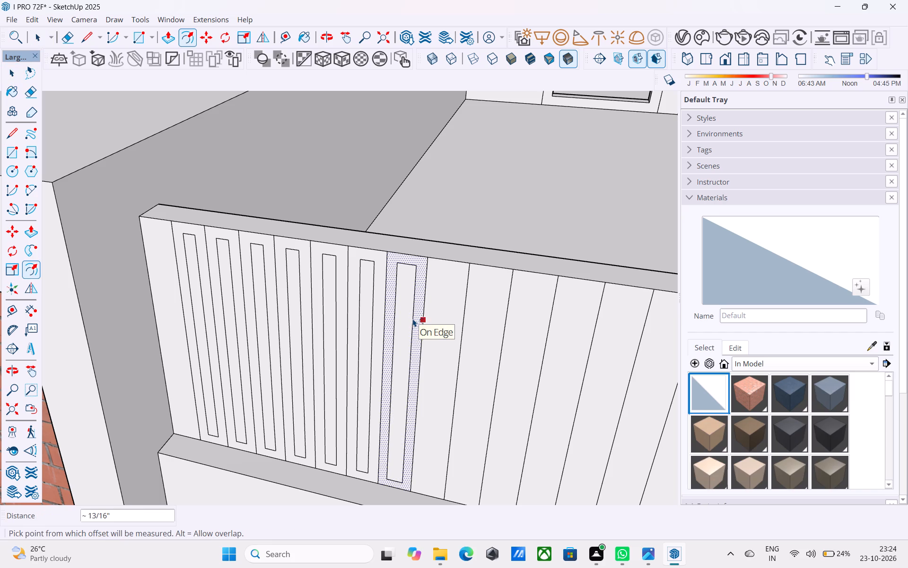
{"action": "type", "text": "1\""}
{"action": "key", "text": "Return"}
{"action": "key", "text": "space"}
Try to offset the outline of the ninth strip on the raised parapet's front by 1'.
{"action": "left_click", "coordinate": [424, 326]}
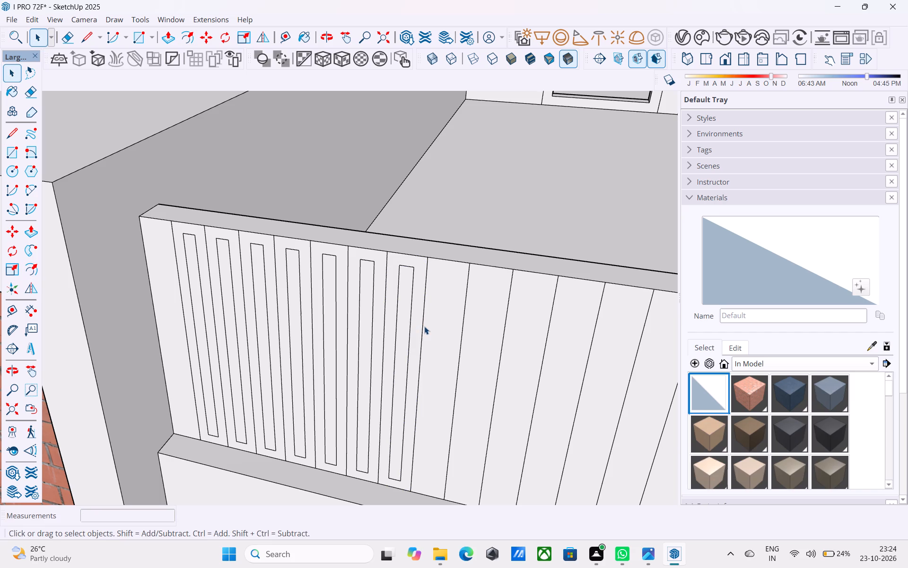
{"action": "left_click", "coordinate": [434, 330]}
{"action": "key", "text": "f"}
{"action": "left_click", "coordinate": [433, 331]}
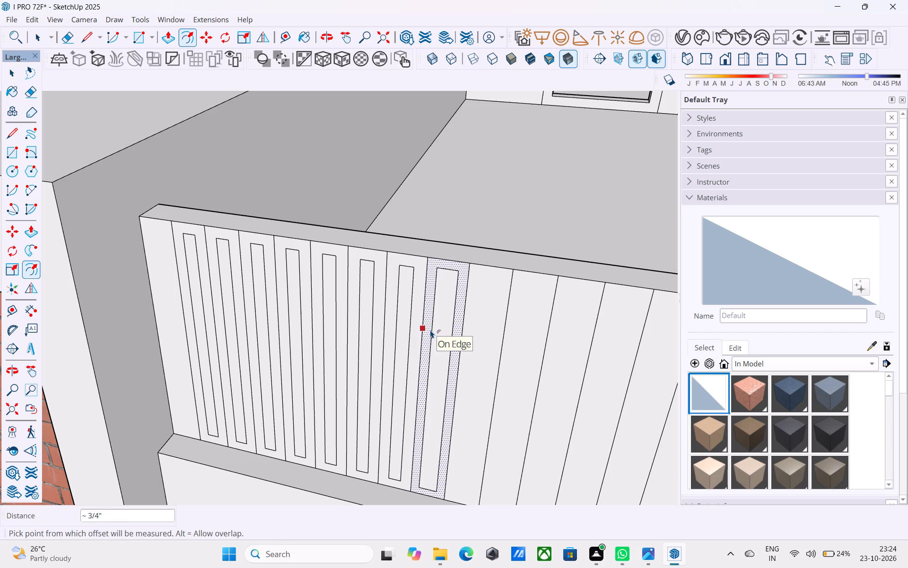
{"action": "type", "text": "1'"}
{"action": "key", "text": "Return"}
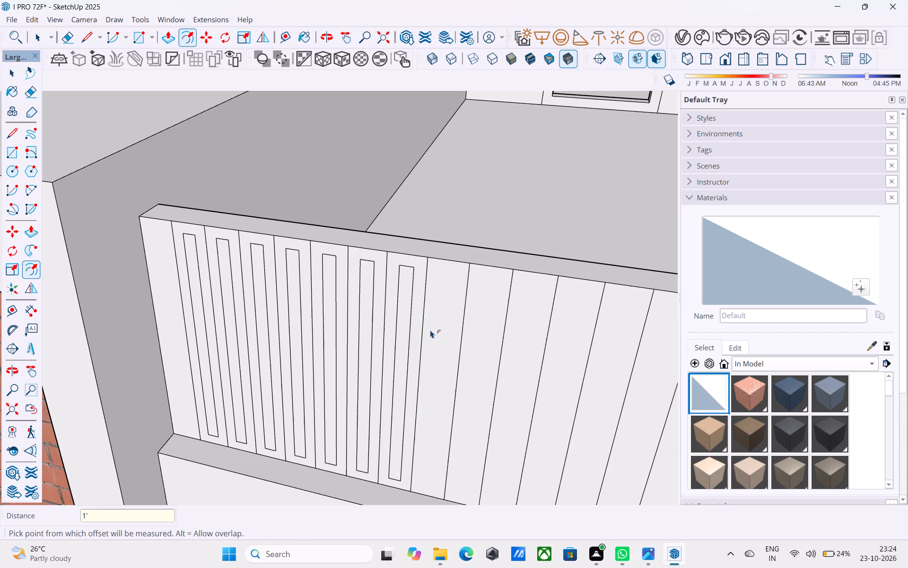
Offset the outline of the ninth strip on the raised parapet's front inward by 1".
{"action": "key", "text": "space"}
{"action": "left_click", "coordinate": [430, 330]}
{"action": "key", "text": "f"}
{"action": "left_click", "coordinate": [430, 328]}
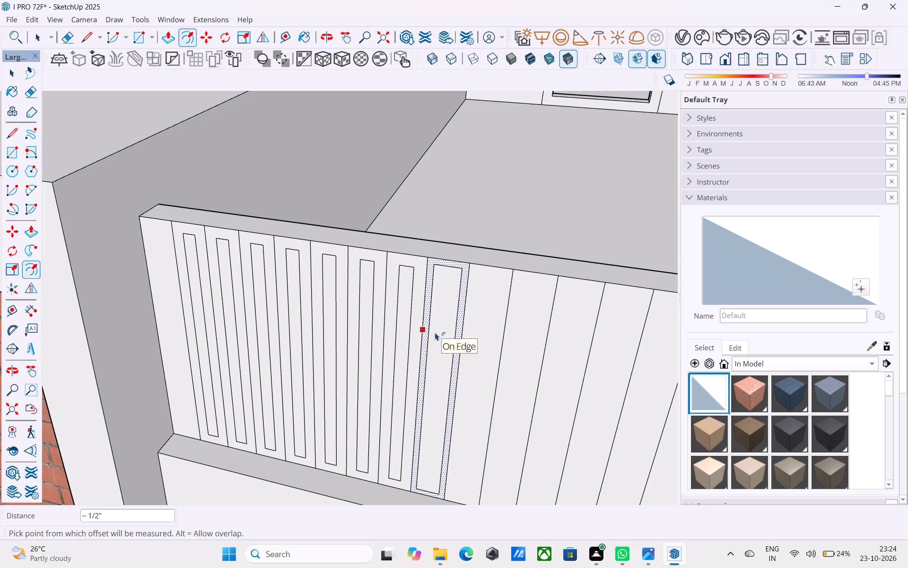
{"action": "type", "text": "1\""}
{"action": "key", "text": "Return"}
{"action": "key", "text": "space"}
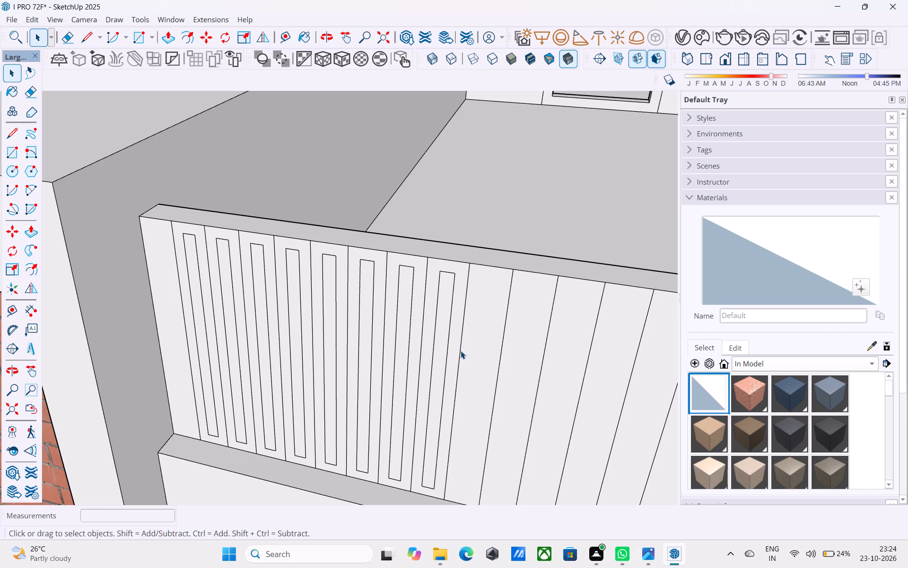
Offset the outline of the tenth strip on the raised parapet's front inward by 1".
{"action": "left_click", "coordinate": [465, 352]}
{"action": "key", "text": "f"}
{"action": "left_click", "coordinate": [466, 352]}
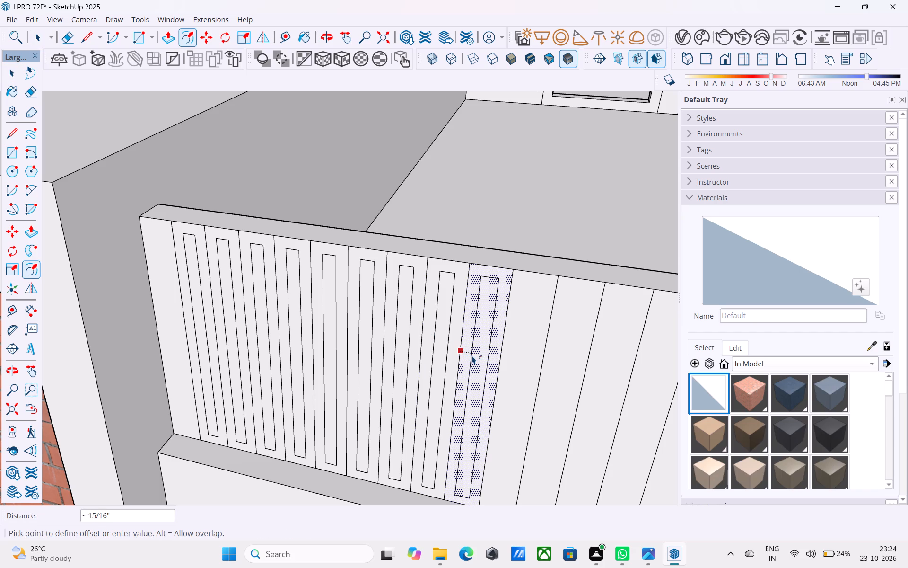
{"action": "type", "text": "1\""}
{"action": "key", "text": "Return"}
{"action": "key", "text": "space"}
Offset the outline of the eleventh strip on the raised parapet's front inward by 1".
{"action": "scroll", "coordinate": [374, 297], "scroll_direction": "down", "scroll_amount": 5}
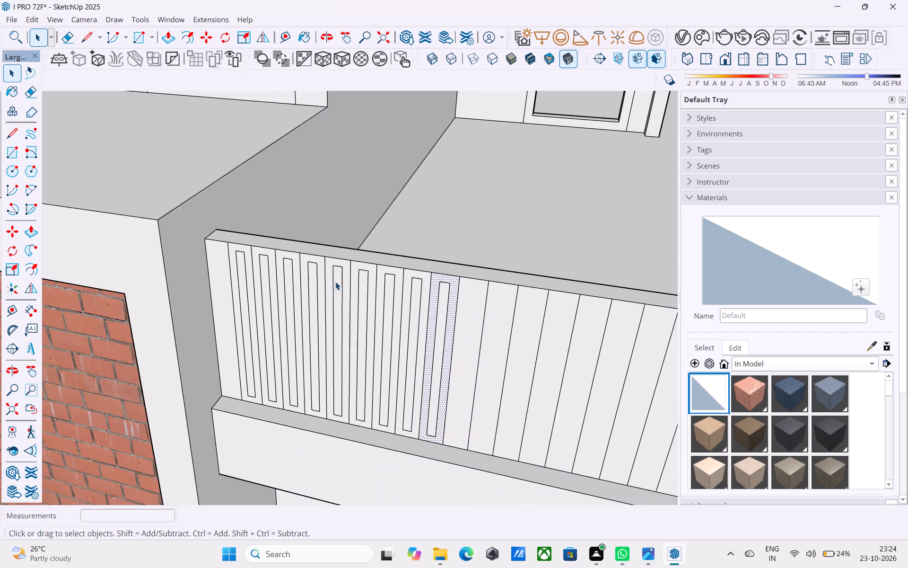
{"action": "middle_click_drag", "start_coordinate": [341, 285], "coordinate": [318, 268]}
{"action": "scroll", "coordinate": [420, 292], "scroll_direction": "up", "scroll_amount": 2}
{"action": "left_click", "coordinate": [455, 311]}
{"action": "key", "text": "f"}
{"action": "left_click", "coordinate": [456, 311]}
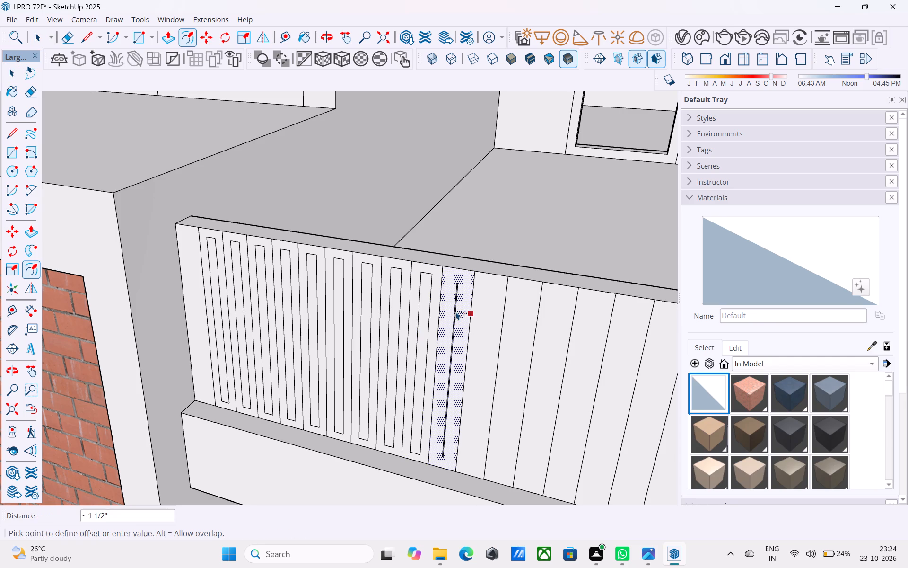
{"action": "type", "text": "1\""}
{"action": "key", "text": "Return"}
{"action": "key", "text": "space"}
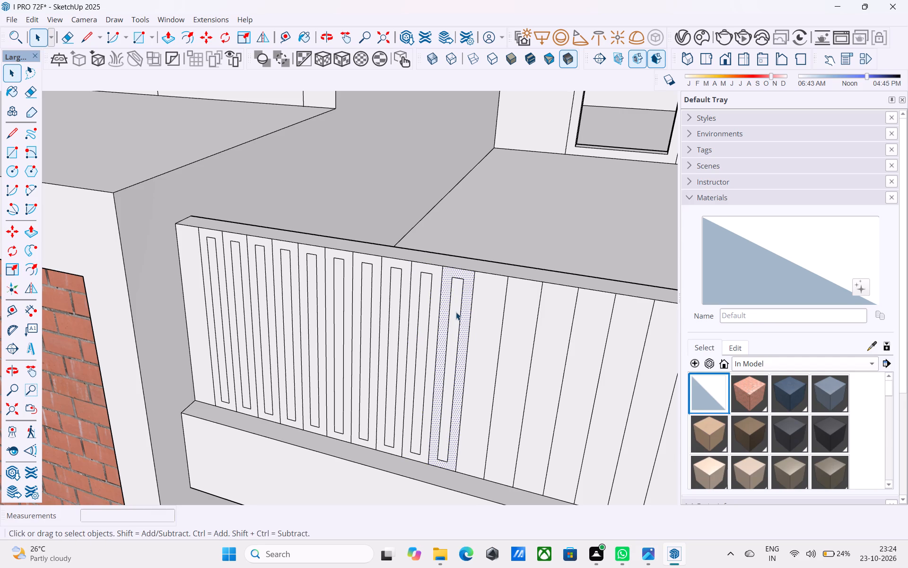
Offset the outline of the twelfth strip on the raised parapet's front inward by 1".
{"action": "scroll", "coordinate": [396, 290], "scroll_direction": "down", "scroll_amount": 6}
{"action": "scroll", "coordinate": [428, 341], "scroll_direction": "up", "scroll_amount": 4}
{"action": "left_click", "coordinate": [452, 343]}
{"action": "left_click", "coordinate": [439, 335]}
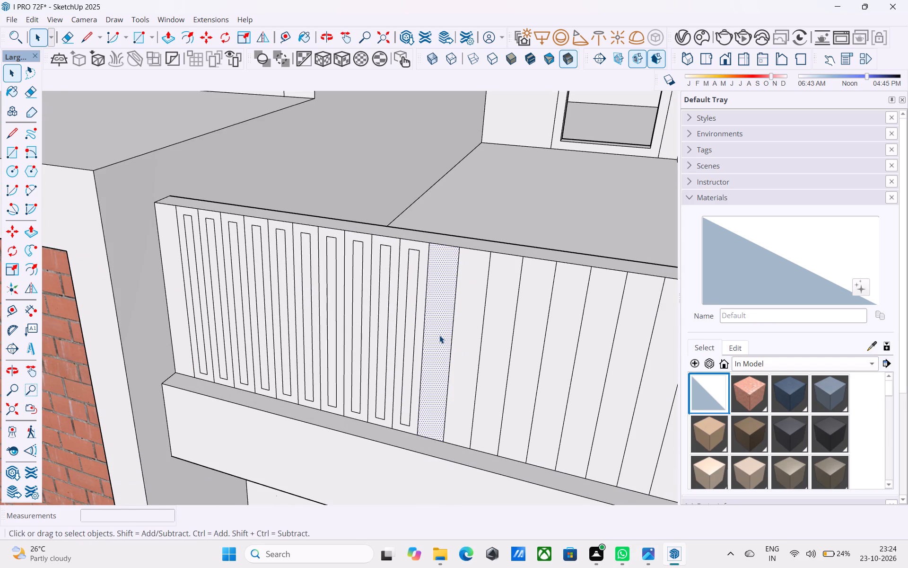
{"action": "scroll", "coordinate": [439, 335], "scroll_direction": "up", "scroll_amount": 1}
{"action": "key", "text": "f"}
{"action": "left_click", "coordinate": [439, 335]}
{"action": "key", "text": "1"}
{"action": "key", "text": "shift+quotedbl"}
{"action": "key", "text": "Return"}
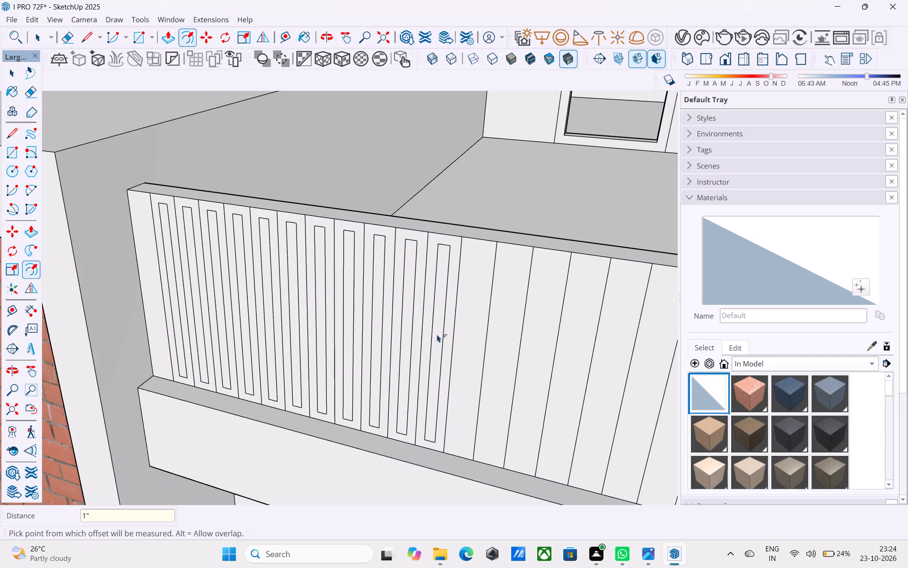
Offset the outline of the thirteenth strip on the raised parapet's front inward by 1".
{"action": "key", "text": "space"}
{"action": "left_click", "coordinate": [459, 339]}
{"action": "key", "text": "f"}
{"action": "left_click", "coordinate": [459, 339]}
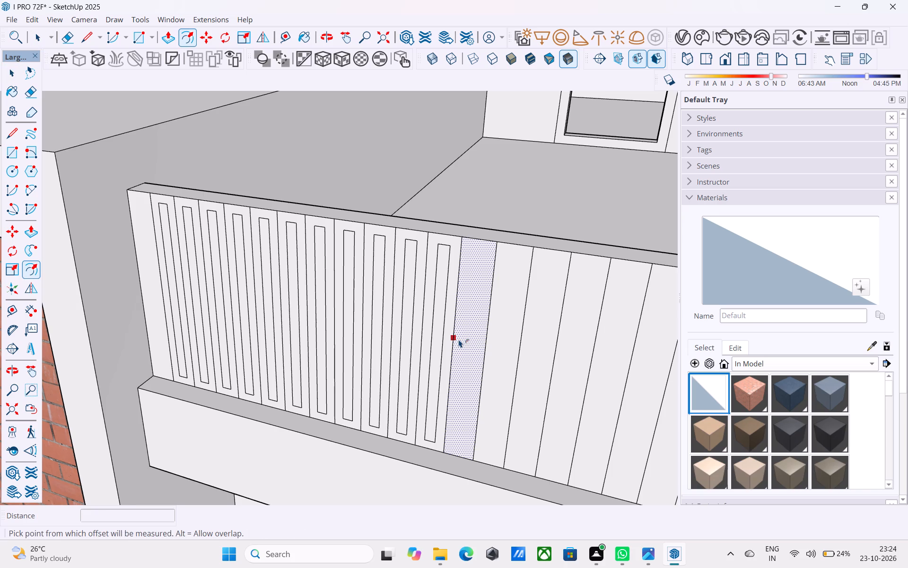
{"action": "type", "text": "1\""}
{"action": "key", "text": "Return"}
{"action": "key", "text": "space"}
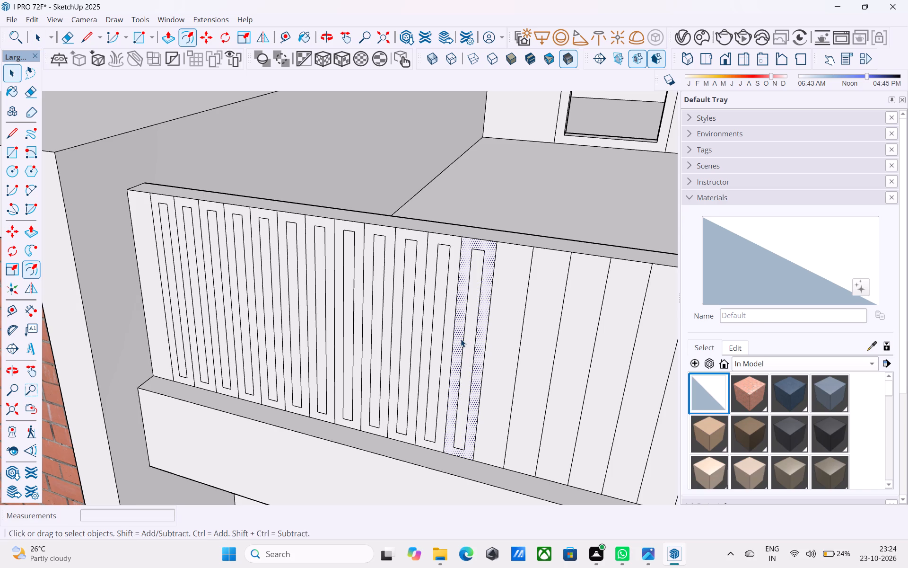
Copy the inner faces of the second to tenth strips 3' 1 1/2" along the parapet onto the next nine plain strips.
{"action": "scroll", "coordinate": [369, 274], "scroll_direction": "down", "scroll_amount": 12}
{"action": "scroll", "coordinate": [234, 231], "scroll_direction": "up", "scroll_amount": 9}
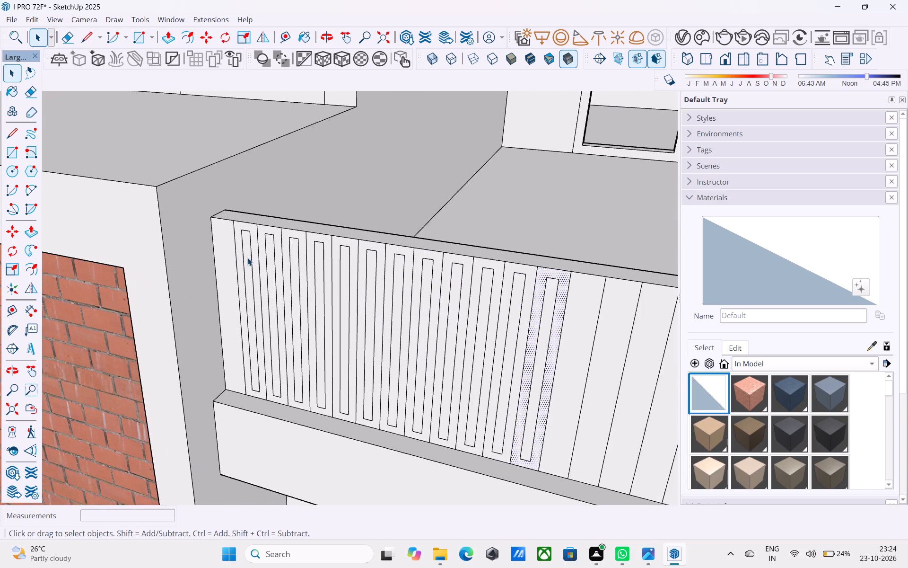
{"action": "scroll", "coordinate": [247, 257], "scroll_direction": "up", "scroll_amount": 4}
{"action": "left_click", "coordinate": [248, 258]}
{"action": "left_click", "coordinate": [283, 265]}
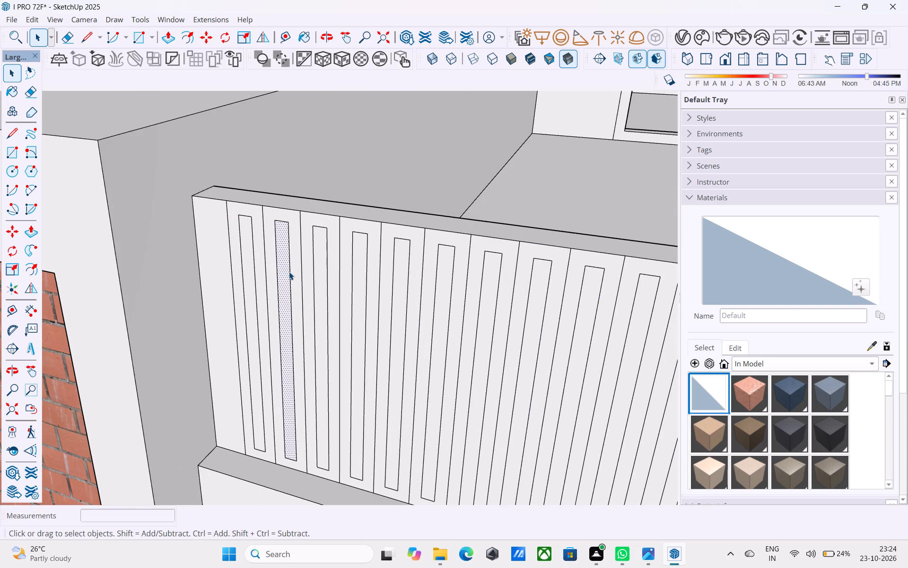
{"action": "left_click", "coordinate": [250, 266], "text": "shift"}
{"action": "left_click", "coordinate": [318, 277], "text": "shift"}
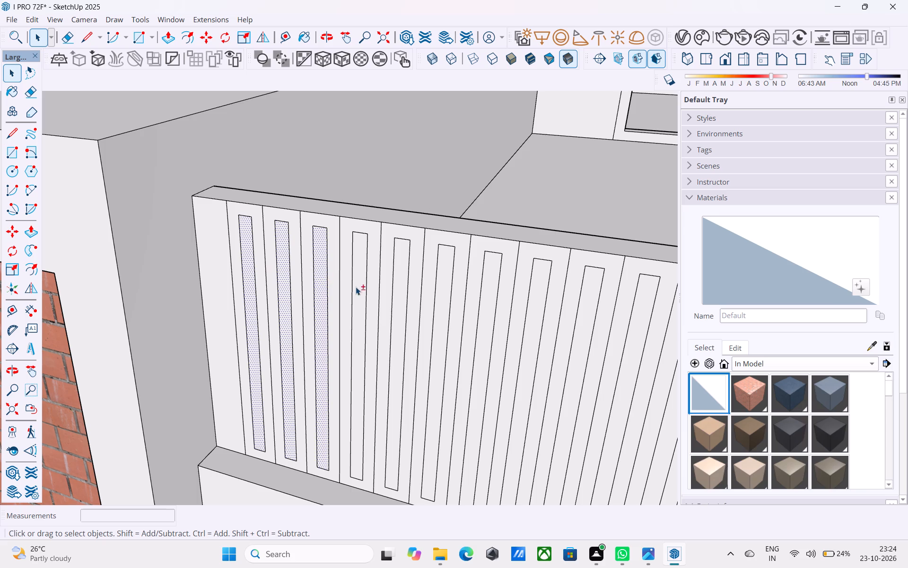
{"action": "left_click", "coordinate": [364, 289], "text": "shift"}
{"action": "scroll", "coordinate": [286, 269], "scroll_direction": "down", "scroll_amount": 12, "text": "shift"}
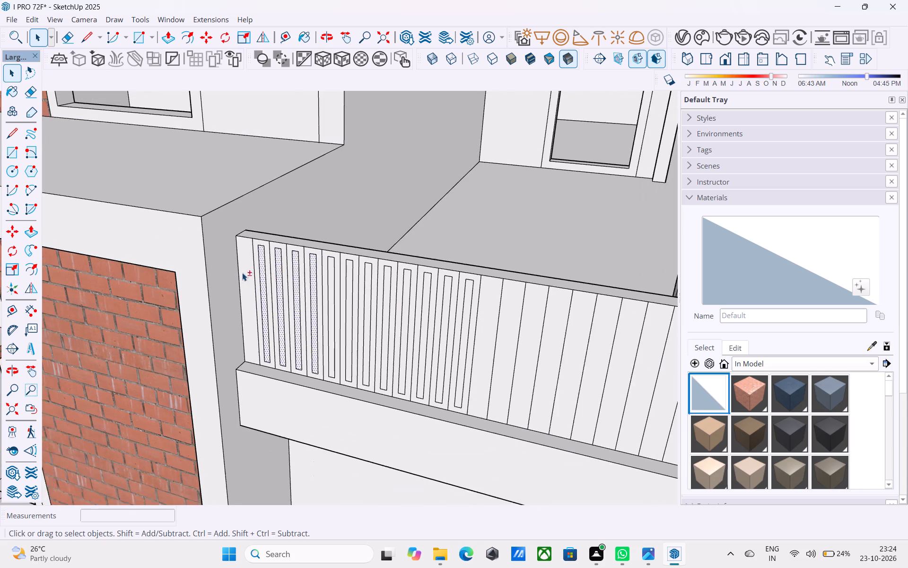
{"action": "scroll", "coordinate": [242, 273], "scroll_direction": "down", "scroll_amount": 1, "text": "shift"}
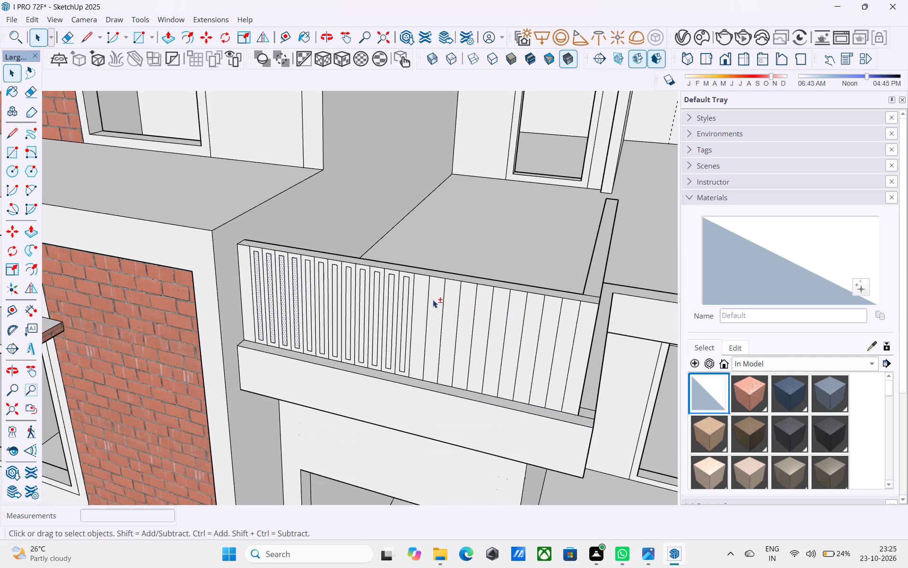
{"action": "scroll", "coordinate": [275, 268], "scroll_direction": "up", "scroll_amount": 9, "text": "shift"}
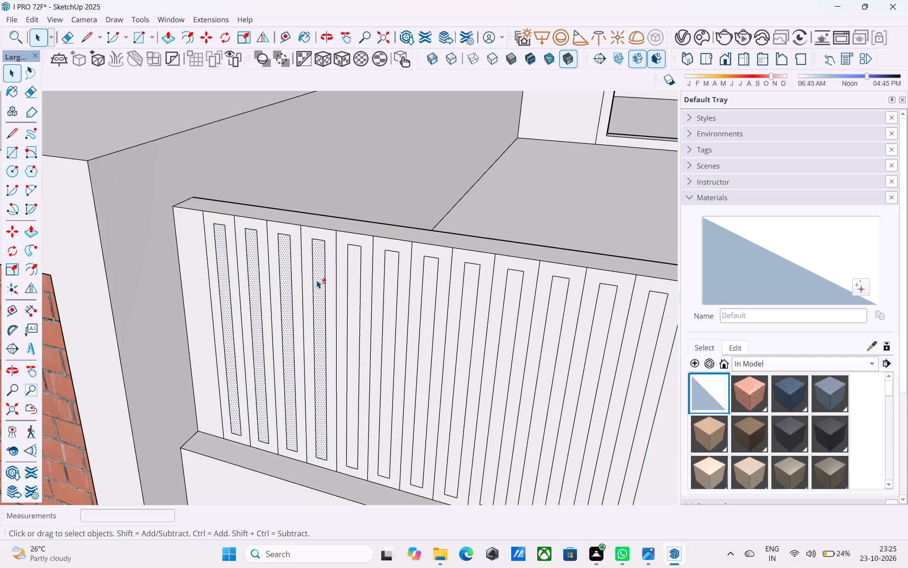
{"action": "left_click", "coordinate": [349, 277], "text": "shift"}
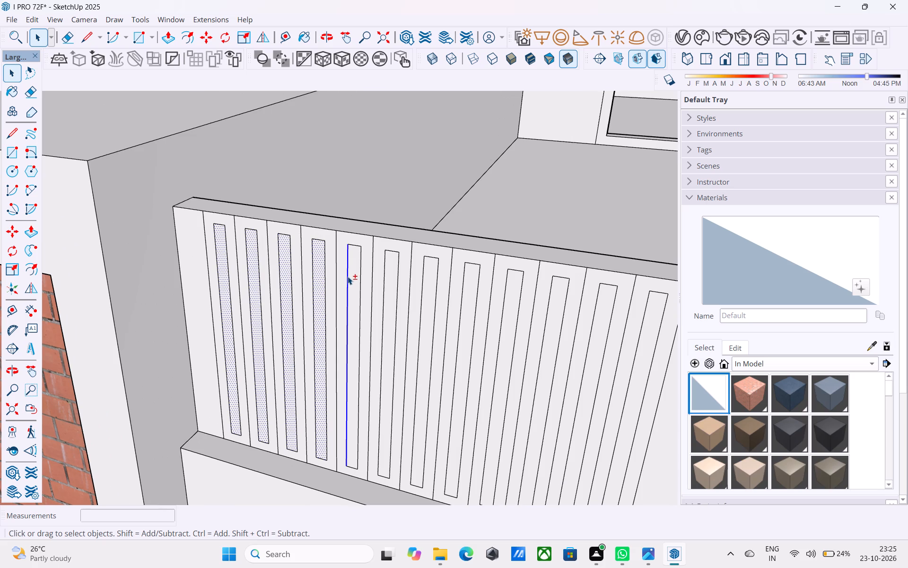
{"action": "double_click", "coordinate": [348, 276], "text": "shift"}
{"action": "left_click", "coordinate": [356, 281], "text": "shift"}
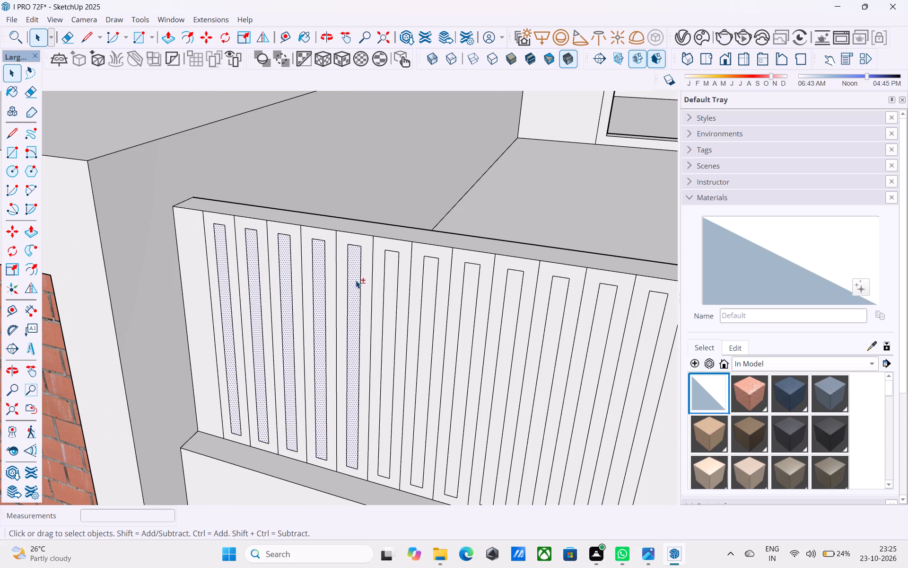
{"action": "left_click", "coordinate": [390, 288], "text": "shift"}
{"action": "left_click", "coordinate": [430, 296], "text": "shift"}
{"action": "left_click", "coordinate": [468, 305], "text": "shift"}
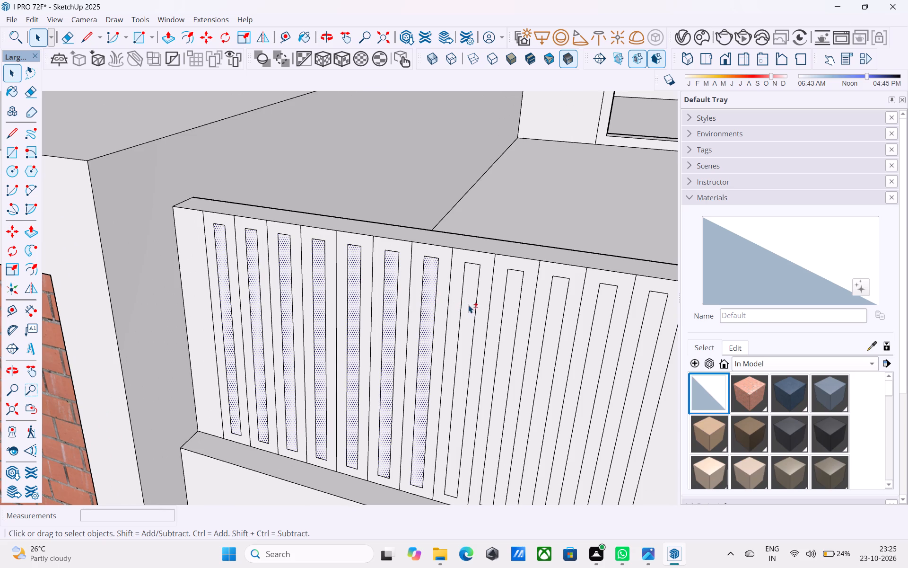
{"action": "left_click", "coordinate": [506, 310], "text": "shift"}
{"action": "key", "text": "m"}
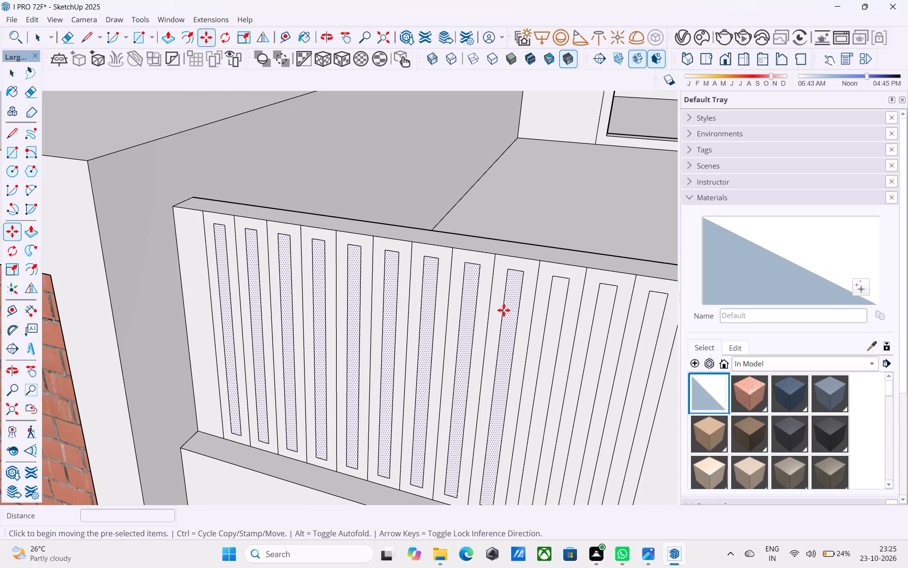
{"action": "left_click", "coordinate": [229, 441]}
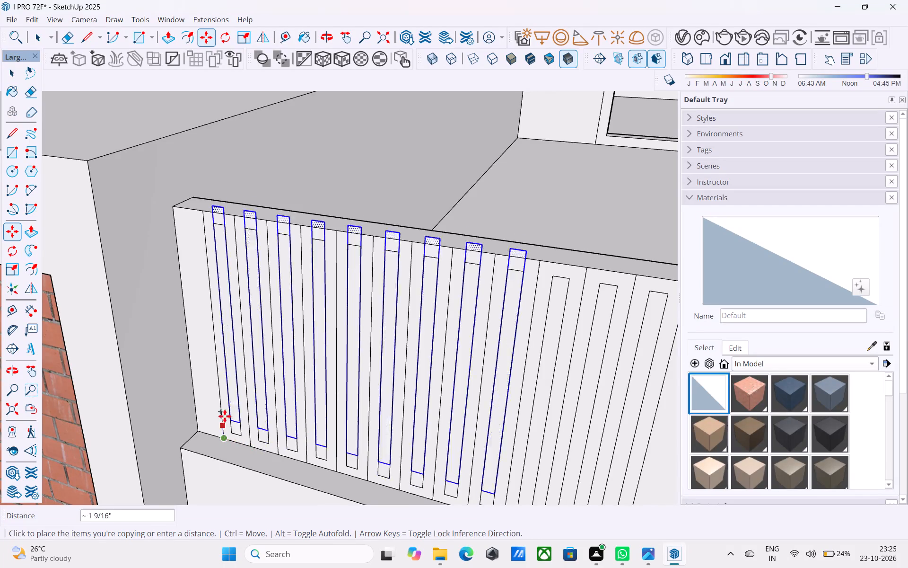
{"action": "scroll", "coordinate": [225, 406], "scroll_direction": "down", "scroll_amount": 11}
{"action": "scroll", "coordinate": [353, 425], "scroll_direction": "up", "scroll_amount": 10}
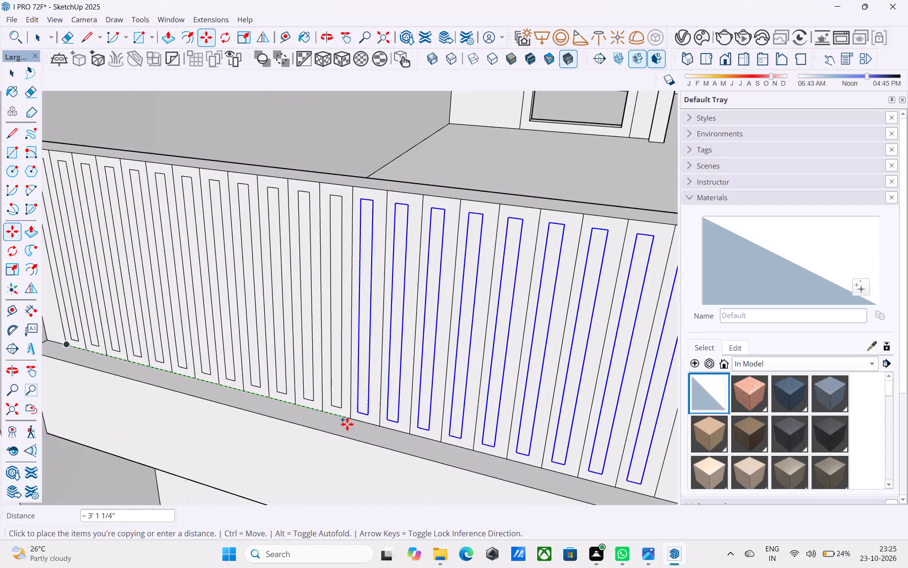
{"action": "scroll", "coordinate": [347, 424], "scroll_direction": "up", "scroll_amount": 3}
{"action": "left_click", "coordinate": [352, 419]}
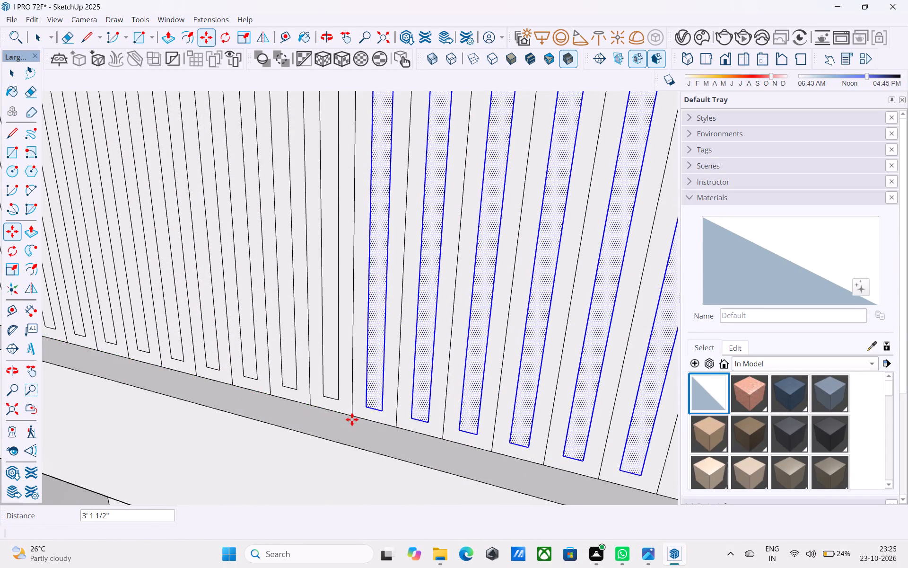
Offset the outline of the plain strip just beyond the copied inner rectangles inward by 1".
{"action": "scroll", "coordinate": [301, 371], "scroll_direction": "down", "scroll_amount": 10}
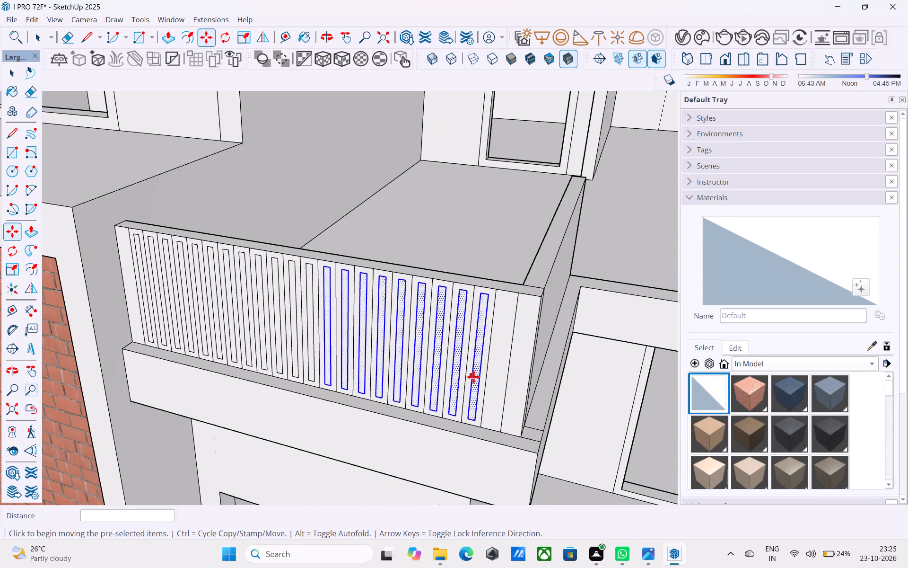
{"action": "key", "text": "space"}
{"action": "left_click", "coordinate": [488, 373]}
{"action": "left_click", "coordinate": [496, 368]}
{"action": "scroll", "coordinate": [496, 368], "scroll_direction": "up", "scroll_amount": 3}
{"action": "key", "text": "f"}
{"action": "left_click", "coordinate": [495, 367]}
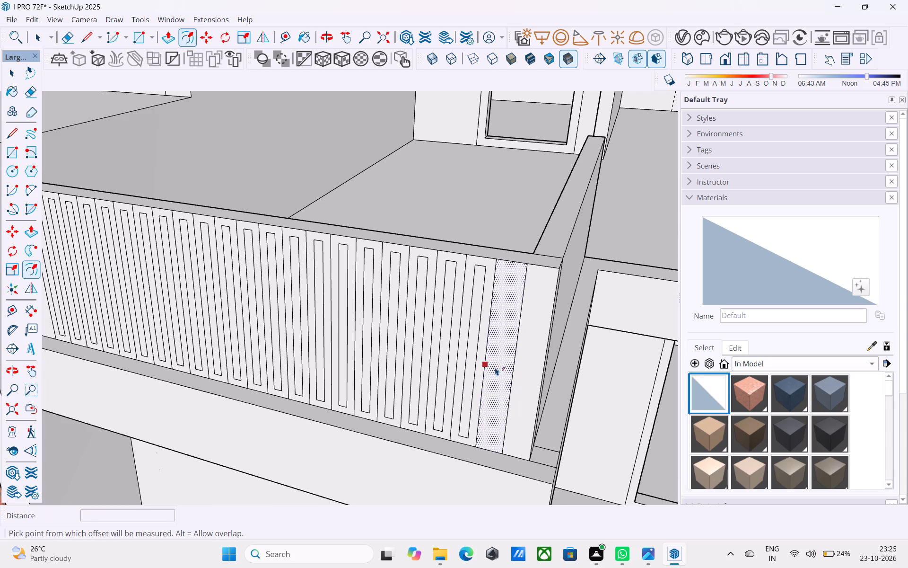
{"action": "key", "text": "1"}
{"action": "key", "text": "shift+quotedbl"}
{"action": "key", "text": "Return"}
{"action": "key", "text": "space"}
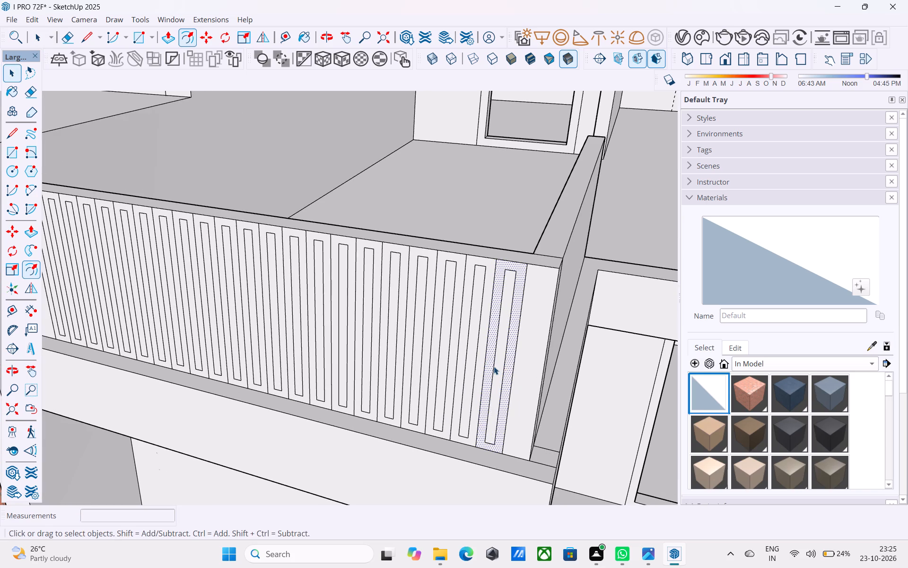
Offset the outline of the first strip, at the parapet end nearest the brick wall, inward by 1".
{"action": "scroll", "coordinate": [494, 366], "scroll_direction": "down", "scroll_amount": 5}
{"action": "middle_click_drag", "start_coordinate": [494, 366], "coordinate": [564, 348]}
{"action": "middle_click_drag", "start_coordinate": [315, 330], "coordinate": [384, 339], "text": "shift"}
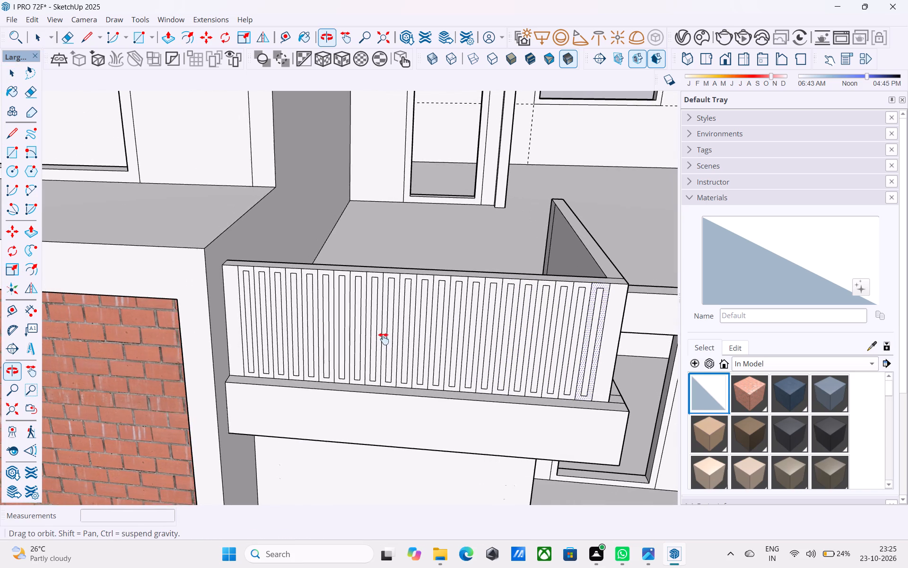
{"action": "middle_click_drag", "start_coordinate": [384, 339], "coordinate": [429, 343], "text": "shift"}
{"action": "scroll", "coordinate": [325, 317], "scroll_direction": "up", "scroll_amount": 8}
{"action": "left_click", "coordinate": [231, 308], "text": "shift"}
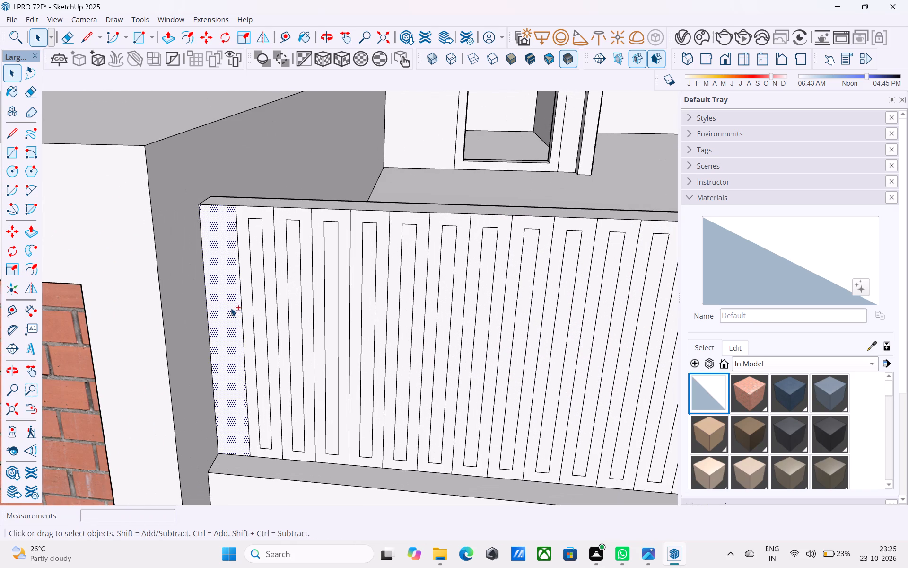
{"action": "key", "text": "f"}
{"action": "left_click", "coordinate": [231, 308]}
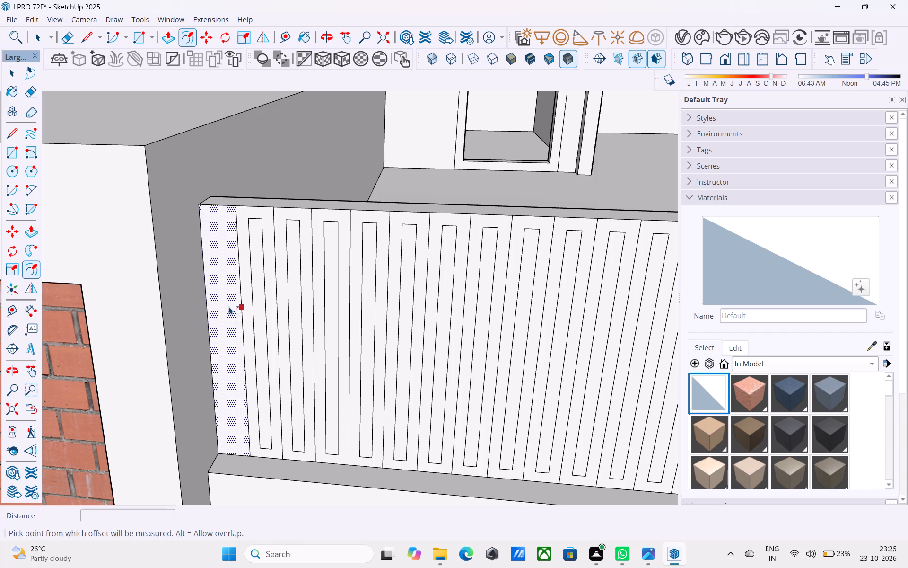
{"action": "key", "text": "space"}
{"action": "left_click", "coordinate": [227, 306]}
{"action": "key", "text": "f"}
{"action": "left_click", "coordinate": [228, 316]}
{"action": "key", "text": "1"}
{"action": "key", "text": "shift+quotedbl"}
{"action": "key", "text": "Return"}
{"action": "key", "text": "space"}
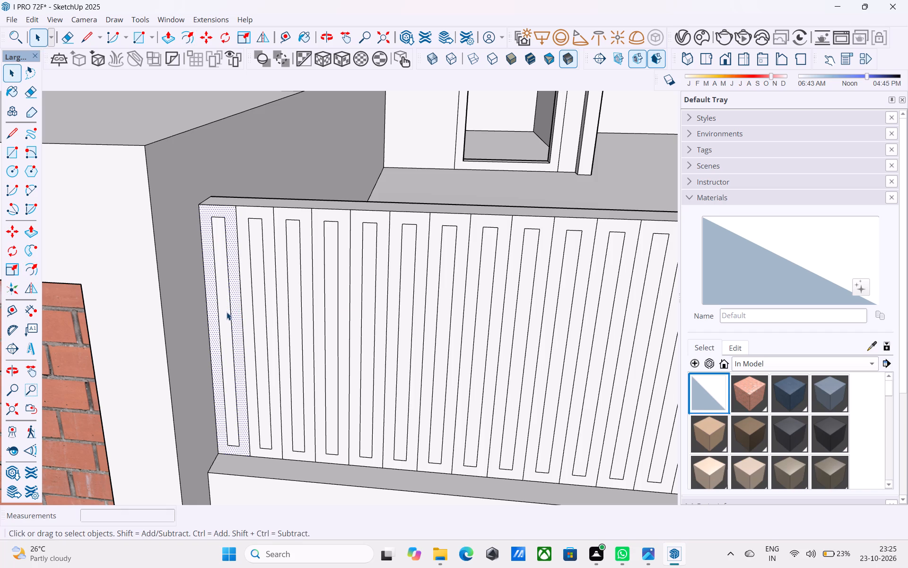
Push the first strip's inner face 3" through the parapet to cut an open slot.
{"action": "left_click", "coordinate": [226, 312]}
{"action": "scroll", "coordinate": [226, 312], "scroll_direction": "up", "scroll_amount": 1}
{"action": "key", "text": "p"}
{"action": "left_click", "coordinate": [226, 312]}
{"action": "scroll", "coordinate": [219, 297], "scroll_direction": "up", "scroll_amount": 4}
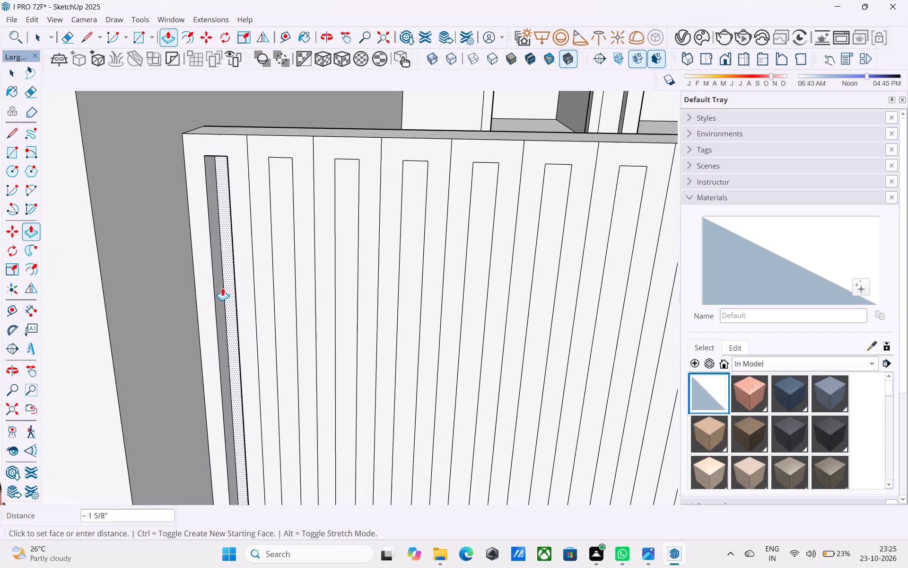
{"action": "middle_click_drag", "start_coordinate": [233, 261], "coordinate": [276, 255]}
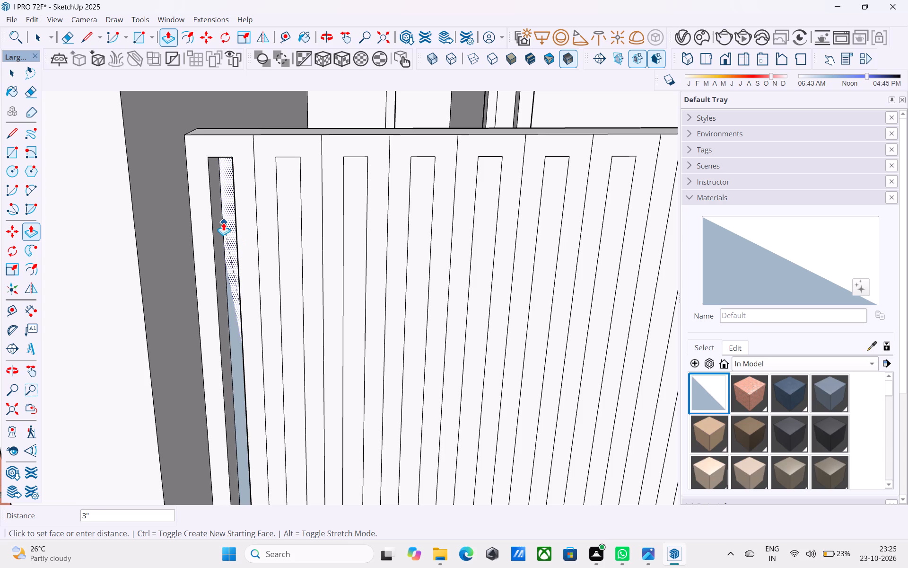
{"action": "left_click", "coordinate": [222, 219]}
Cut the same 3" deep slots through the inner faces of the second to seventh strips.
{"action": "double_click", "coordinate": [287, 236]}
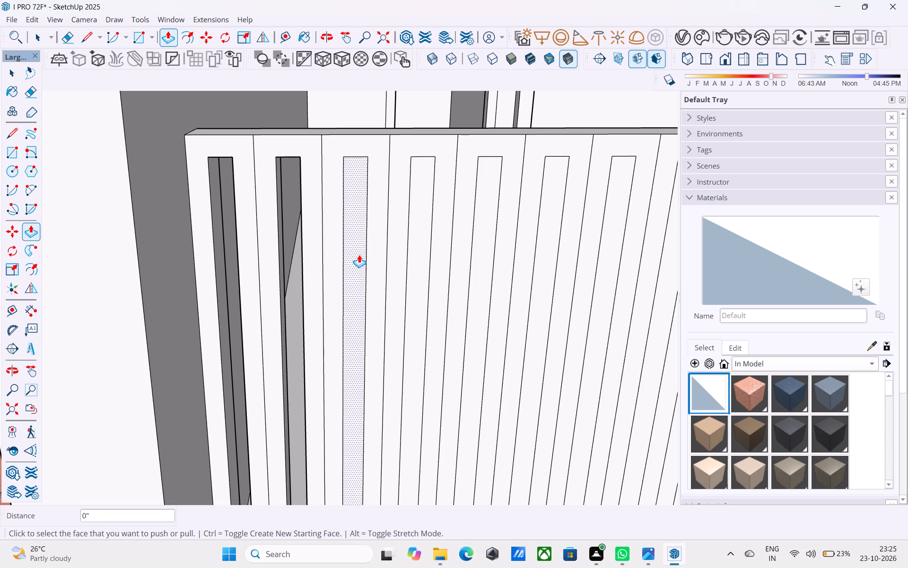
{"action": "left_click", "coordinate": [359, 255]}
{"action": "left_click", "coordinate": [359, 255]}
{"action": "double_click", "coordinate": [417, 244]}
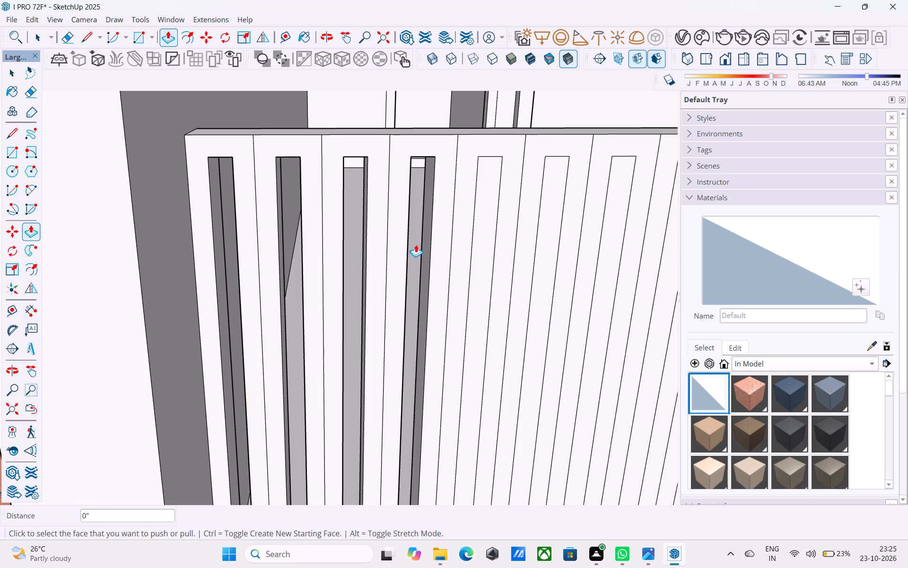
{"action": "scroll", "coordinate": [290, 253], "scroll_direction": "down", "scroll_amount": 4}
{"action": "scroll", "coordinate": [415, 245], "scroll_direction": "up", "scroll_amount": 4}
{"action": "double_click", "coordinate": [397, 244]}
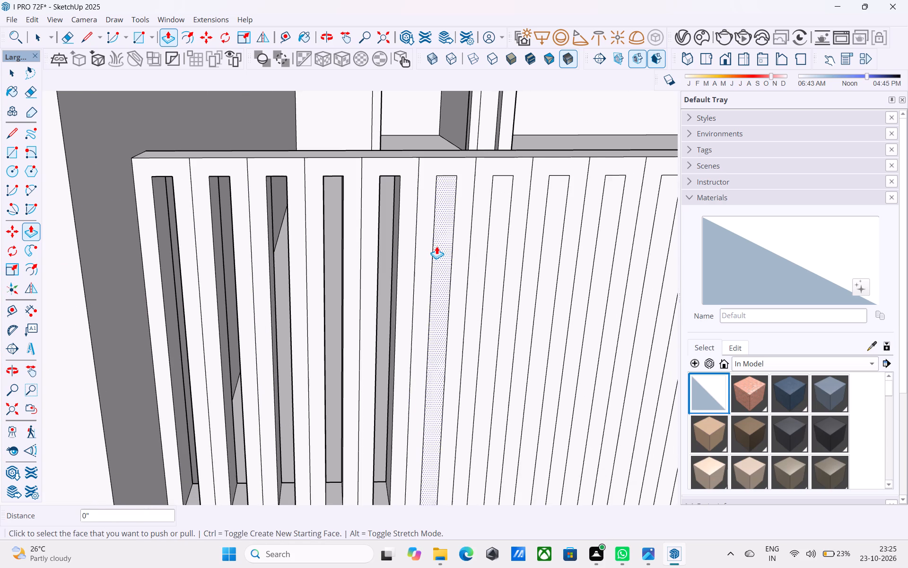
{"action": "double_click", "coordinate": [438, 246]}
{"action": "scroll", "coordinate": [306, 254], "scroll_direction": "down", "scroll_amount": 5}
{"action": "scroll", "coordinate": [443, 258], "scroll_direction": "up", "scroll_amount": 5}
{"action": "double_click", "coordinate": [413, 250]}
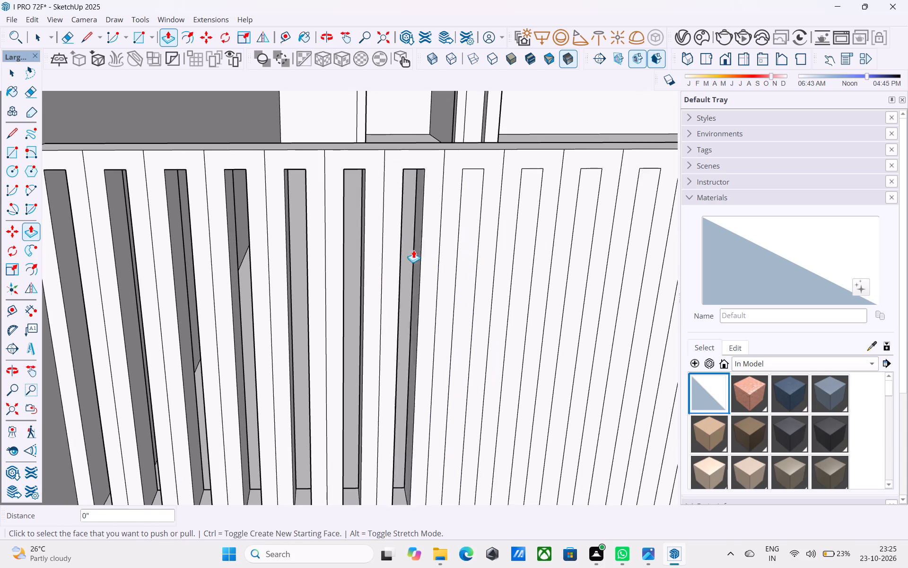
Cut the same 3" deep slots through the inner faces of the eighth to eleventh strips of the terrace parapet.
{"action": "double_click", "coordinate": [462, 248]}
{"action": "scroll", "coordinate": [250, 262], "scroll_direction": "down", "scroll_amount": 6}
{"action": "scroll", "coordinate": [421, 257], "scroll_direction": "up", "scroll_amount": 2}
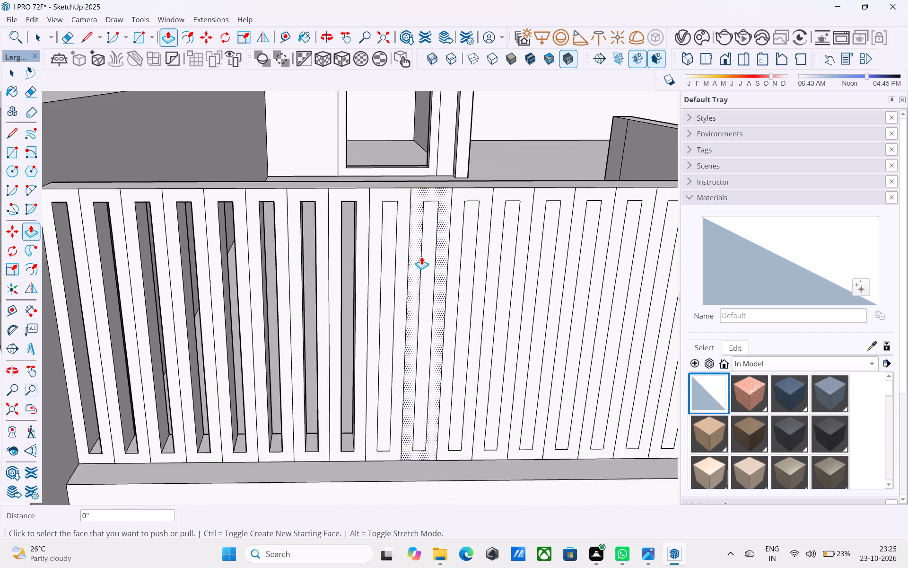
{"action": "scroll", "coordinate": [421, 257], "scroll_direction": "up", "scroll_amount": 3}
{"action": "double_click", "coordinate": [386, 252]}
{"action": "double_click", "coordinate": [426, 251]}
{"action": "scroll", "coordinate": [255, 240], "scroll_direction": "down", "scroll_amount": 5}
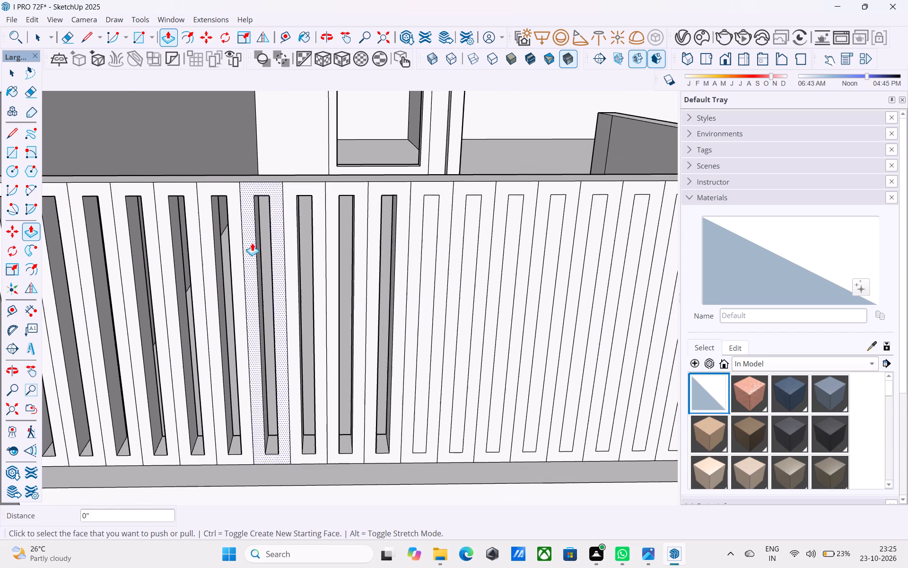
{"action": "scroll", "coordinate": [427, 270], "scroll_direction": "up", "scroll_amount": 3}
{"action": "double_click", "coordinate": [427, 270]}
Cut the same 3" deep slots through the inner faces of the twelfth to sixteenth parapet strips.
{"action": "scroll", "coordinate": [242, 259], "scroll_direction": "down", "scroll_amount": 5}
{"action": "scroll", "coordinate": [406, 267], "scroll_direction": "up", "scroll_amount": 4}
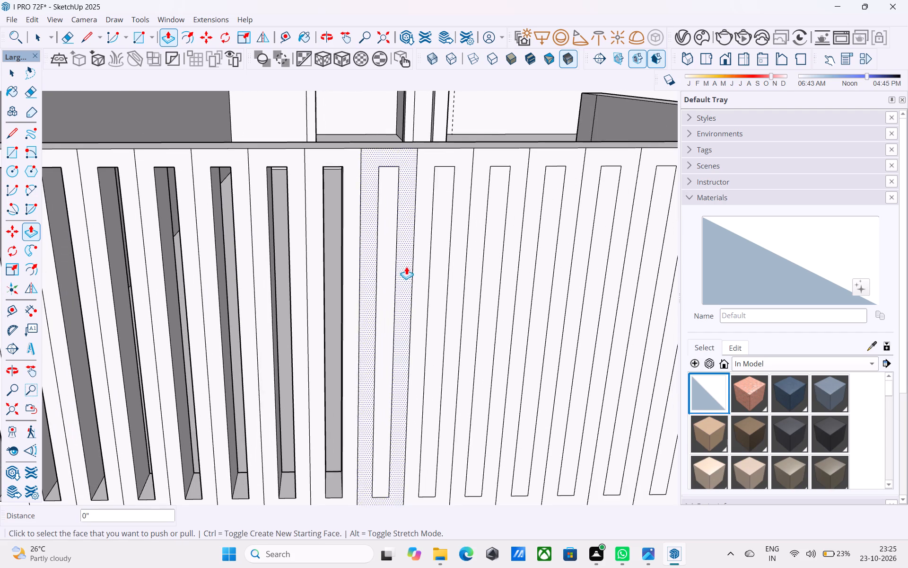
{"action": "double_click", "coordinate": [393, 264]}
{"action": "scroll", "coordinate": [264, 257], "scroll_direction": "down", "scroll_amount": 5}
{"action": "scroll", "coordinate": [388, 260], "scroll_direction": "up", "scroll_amount": 3}
{"action": "double_click", "coordinate": [366, 254]}
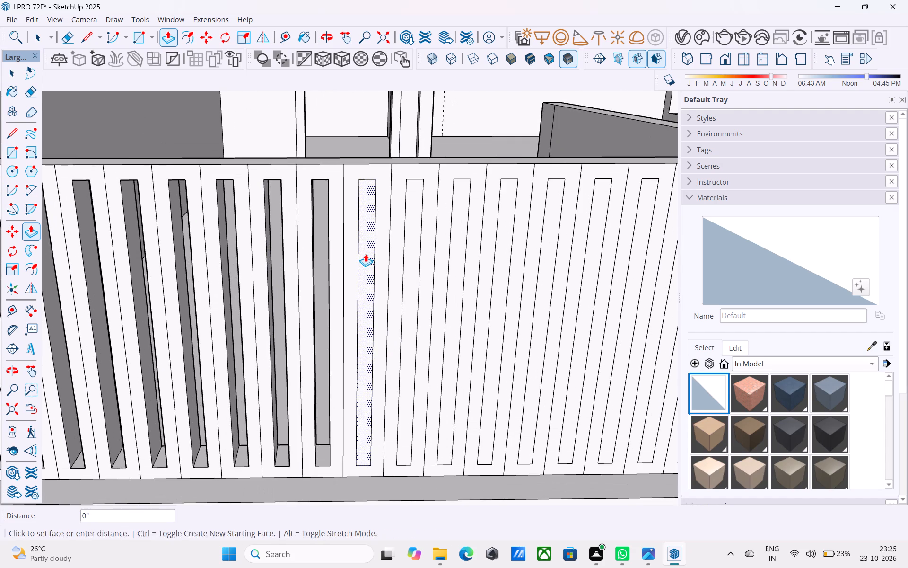
{"action": "scroll", "coordinate": [210, 265], "scroll_direction": "down", "scroll_amount": 5}
{"action": "scroll", "coordinate": [329, 262], "scroll_direction": "up", "scroll_amount": 4}
{"action": "double_click", "coordinate": [346, 254]}
{"action": "double_click", "coordinate": [384, 255]}
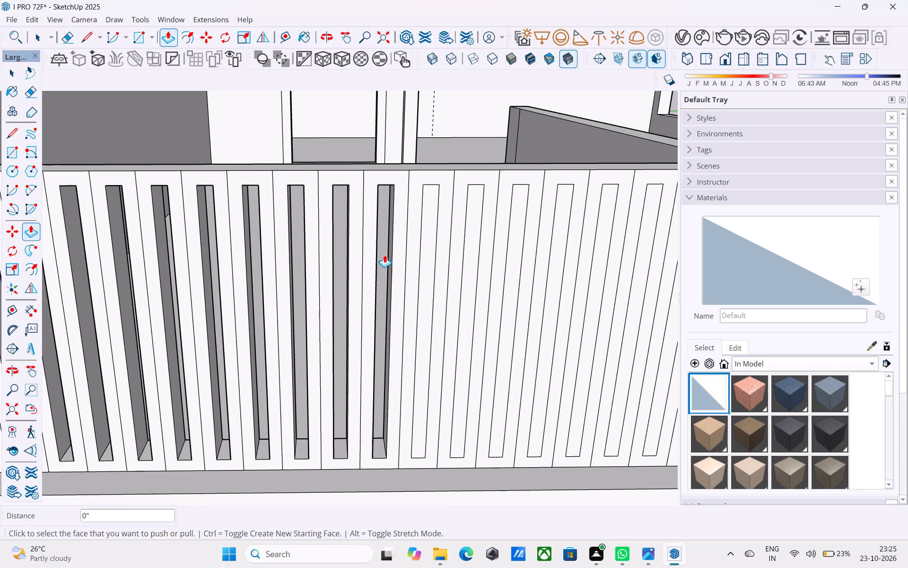
{"action": "double_click", "coordinate": [422, 259]}
Cut the same 3" deep slots through the inner faces of the seventeenth to twentieth parapet strips.
{"action": "scroll", "coordinate": [216, 263], "scroll_direction": "down", "scroll_amount": 5}
{"action": "scroll", "coordinate": [348, 273], "scroll_direction": "up", "scroll_amount": 5}
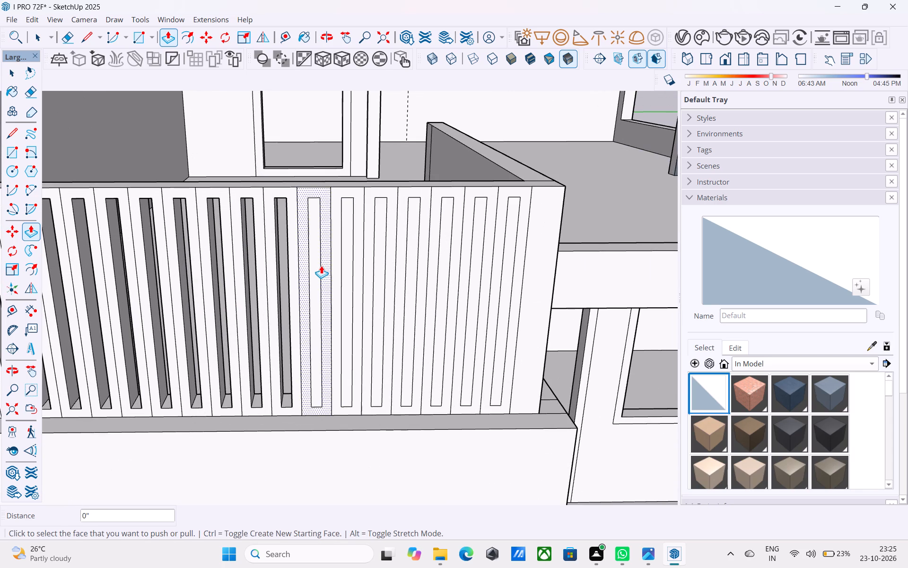
{"action": "double_click", "coordinate": [321, 266]}
{"action": "key", "text": "ctrl+z"}
{"action": "scroll", "coordinate": [321, 265], "scroll_direction": "up", "scroll_amount": 4}
{"action": "double_click", "coordinate": [314, 264]}
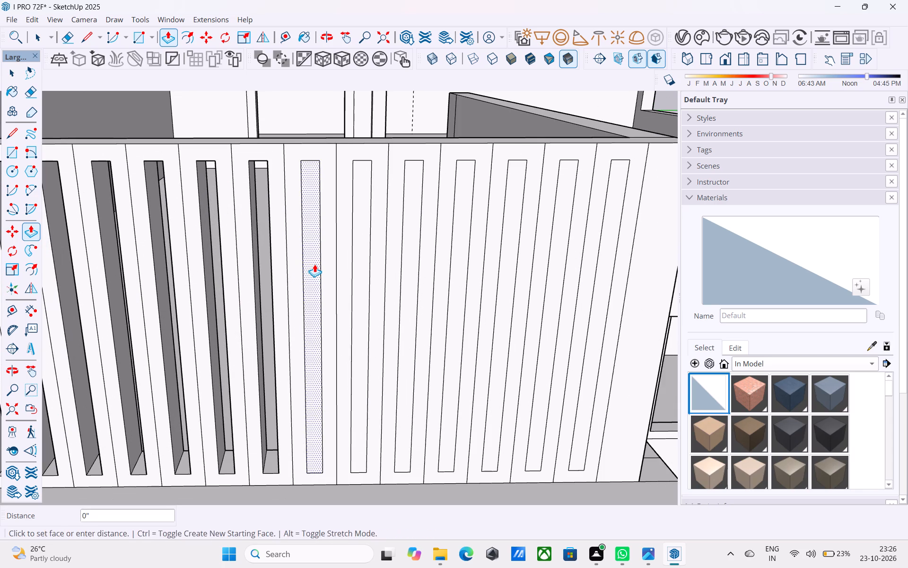
{"action": "double_click", "coordinate": [357, 265]}
{"action": "double_click", "coordinate": [406, 264]}
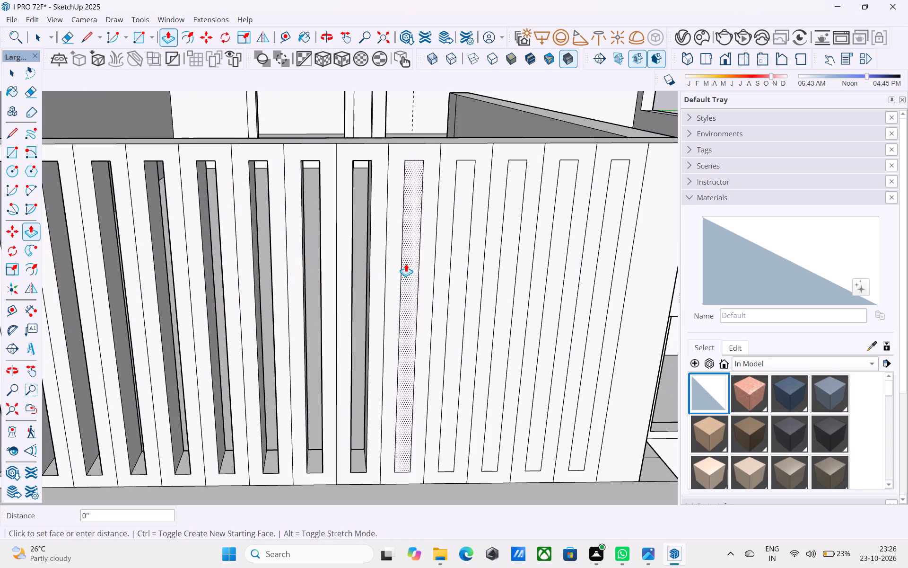
{"action": "double_click", "coordinate": [455, 266]}
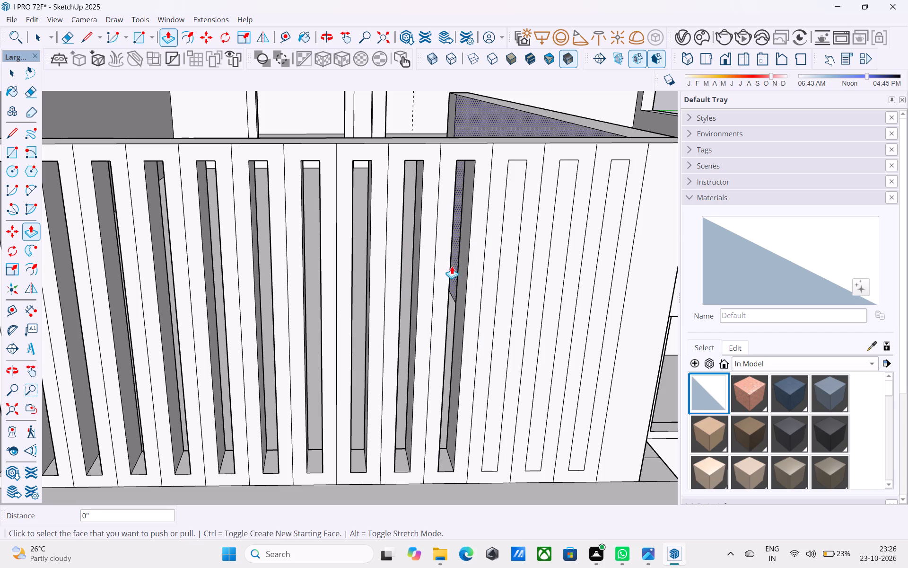
Cut the same 3" deep slots through the last three offset strips, nearest the parapet's free corner.
{"action": "scroll", "coordinate": [416, 253], "scroll_direction": "down", "scroll_amount": 6}
{"action": "middle_click_drag", "start_coordinate": [403, 236], "coordinate": [416, 243]}
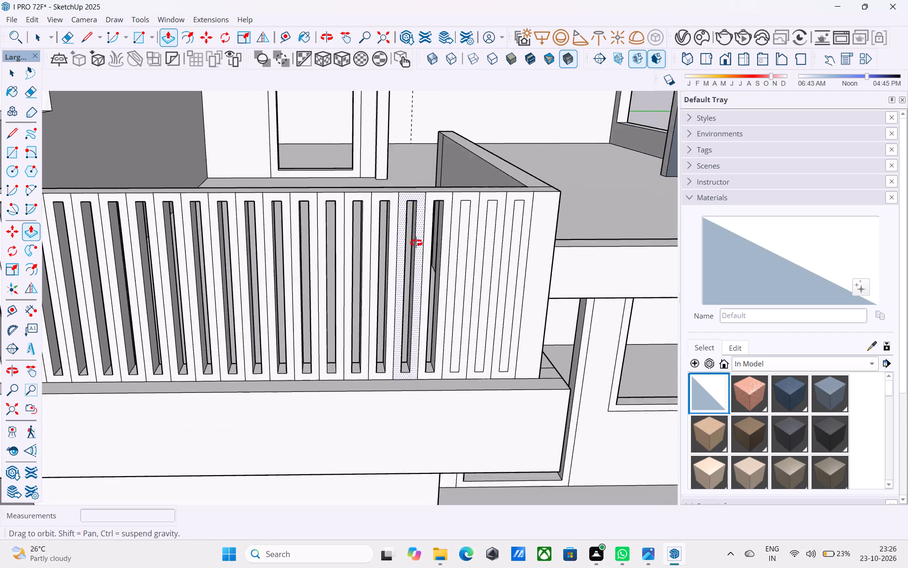
{"action": "middle_click_drag", "start_coordinate": [416, 243], "coordinate": [346, 212]}
{"action": "middle_click_drag", "start_coordinate": [466, 220], "coordinate": [448, 217]}
{"action": "scroll", "coordinate": [445, 218], "scroll_direction": "up", "scroll_amount": 5}
{"action": "double_click", "coordinate": [454, 220]}
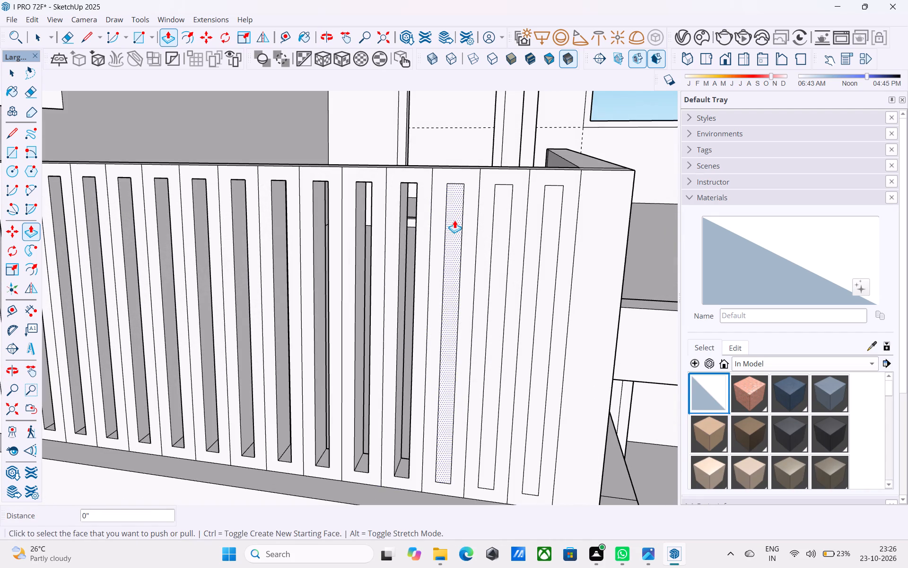
{"action": "double_click", "coordinate": [500, 244]}
{"action": "double_click", "coordinate": [551, 250]}
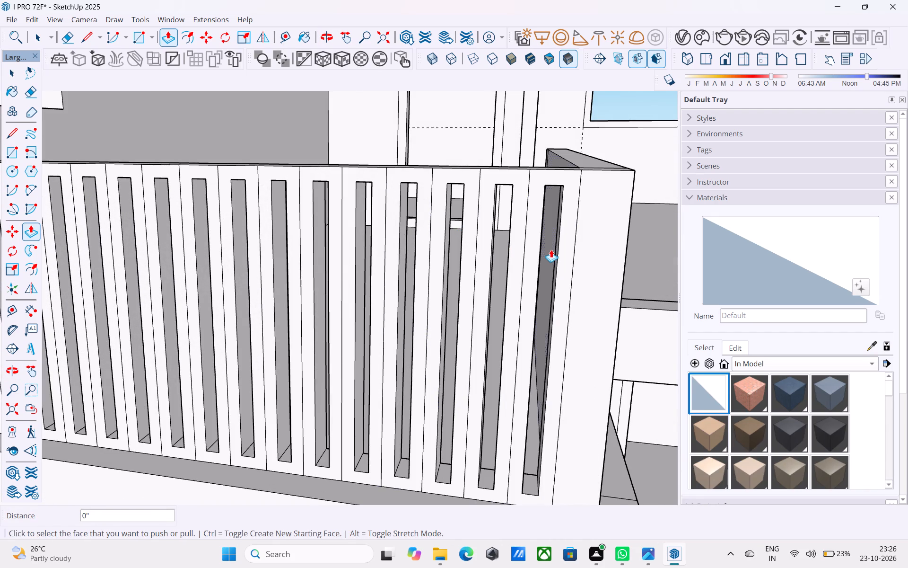
Paint the front faces of the first seven slotted strips, starting beside the brick wall, with the ThomThom - Buttons2 material.
{"action": "scroll", "coordinate": [551, 249], "scroll_direction": "down", "scroll_amount": 6}
{"action": "middle_click", "coordinate": [551, 249]}
{"action": "scroll", "coordinate": [550, 248], "scroll_direction": "down", "scroll_amount": 5}
{"action": "middle_click_drag", "start_coordinate": [550, 248], "coordinate": [573, 214]}
{"action": "scroll", "coordinate": [350, 241], "scroll_direction": "up", "scroll_amount": 2}
{"action": "middle_click_drag", "start_coordinate": [349, 241], "coordinate": [370, 265]}
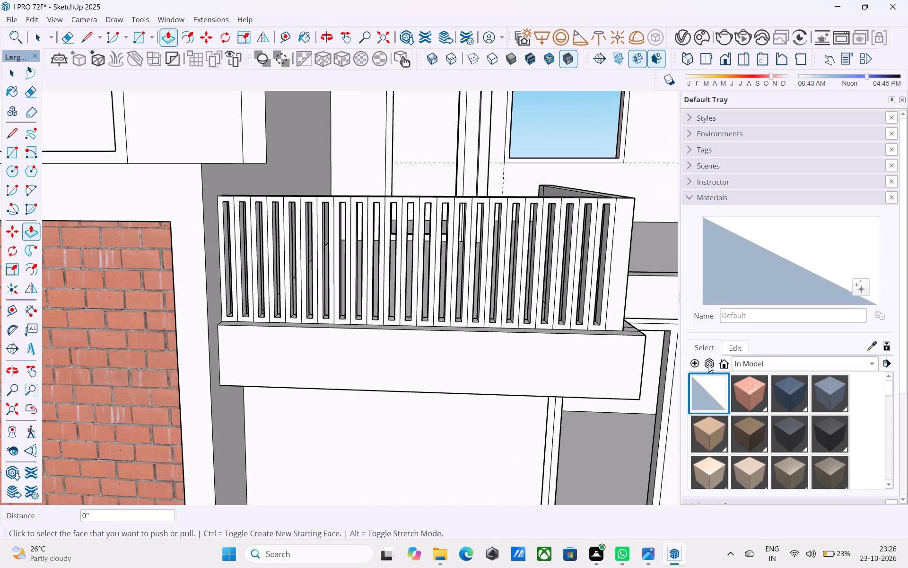
{"action": "left_click", "coordinate": [835, 427]}
{"action": "scroll", "coordinate": [216, 278], "scroll_direction": "up", "scroll_amount": 10}
{"action": "left_click", "coordinate": [227, 264]}
{"action": "left_click", "coordinate": [276, 275]}
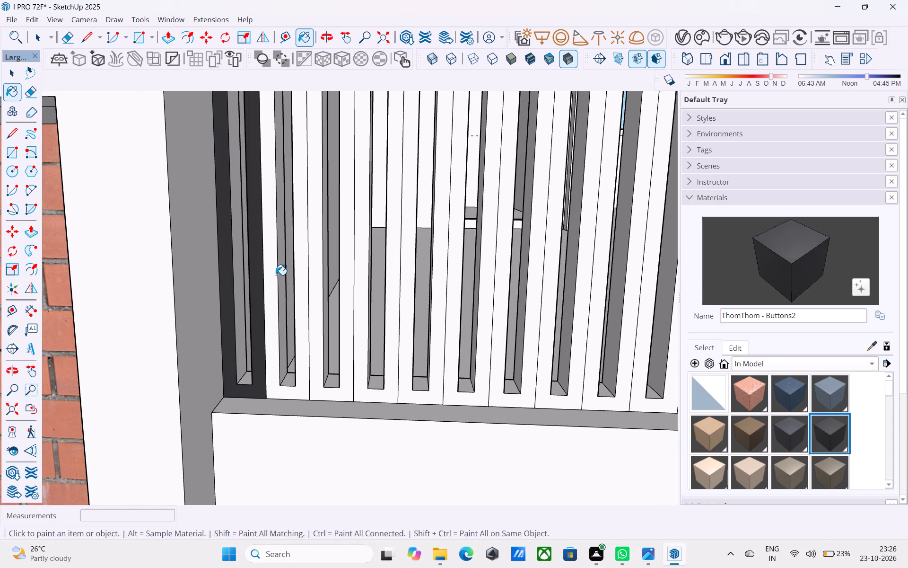
{"action": "left_click", "coordinate": [317, 284]}
{"action": "left_click", "coordinate": [362, 284]}
{"action": "left_click", "coordinate": [403, 286]}
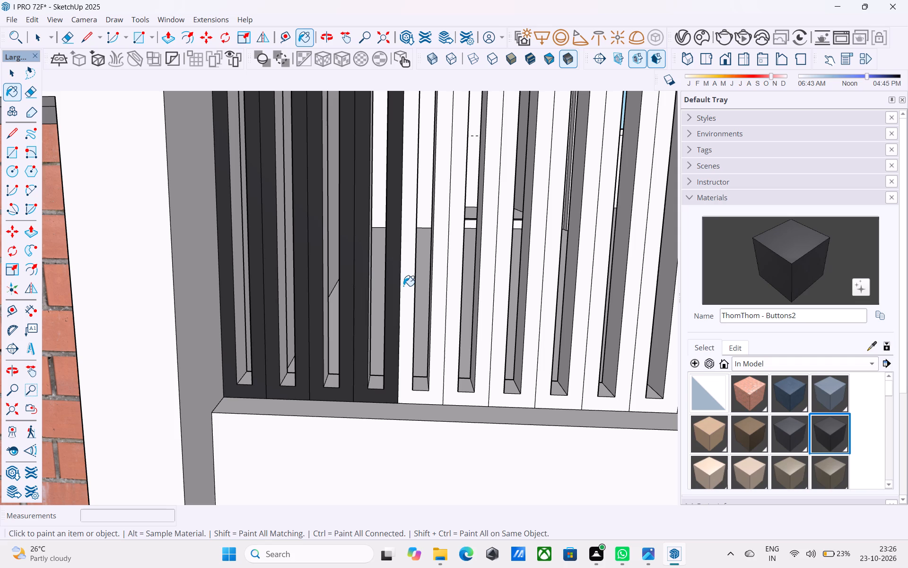
{"action": "left_click", "coordinate": [457, 287]}
{"action": "left_click", "coordinate": [501, 280]}
Paint the front faces of the eighth to thirteenth slotted strips with ThomThom - Buttons2.
{"action": "scroll", "coordinate": [314, 280], "scroll_direction": "down", "scroll_amount": 6}
{"action": "scroll", "coordinate": [439, 290], "scroll_direction": "up", "scroll_amount": 5}
{"action": "left_click", "coordinate": [450, 286]}
{"action": "left_click", "coordinate": [489, 284]}
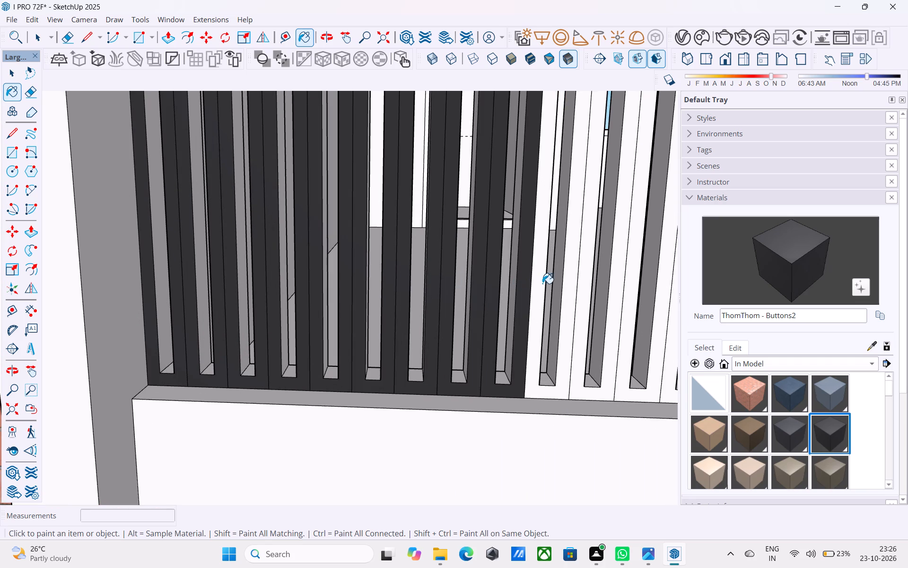
{"action": "left_click", "coordinate": [542, 284]}
{"action": "scroll", "coordinate": [332, 283], "scroll_direction": "down", "scroll_amount": 5}
{"action": "scroll", "coordinate": [470, 296], "scroll_direction": "up", "scroll_amount": 5}
{"action": "left_click", "coordinate": [448, 286]}
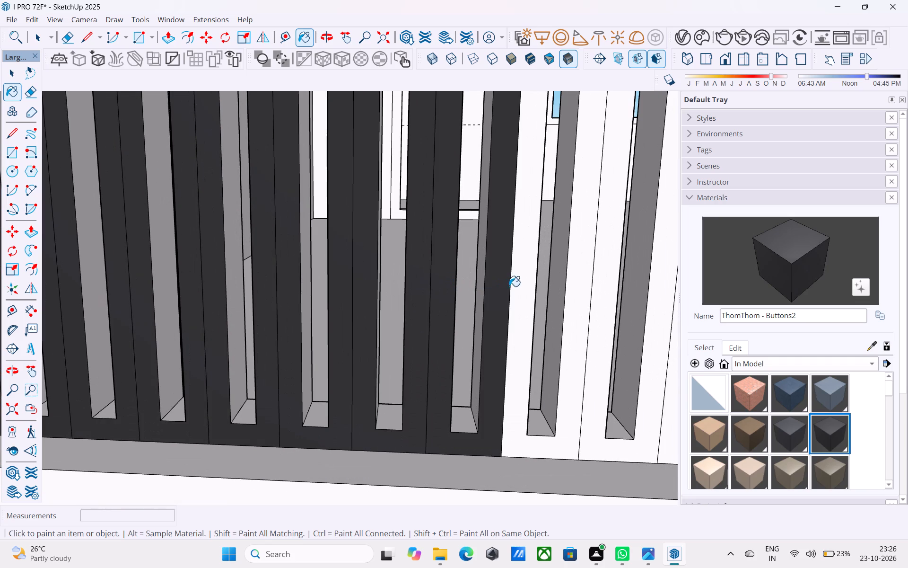
{"action": "left_click", "coordinate": [519, 283]}
{"action": "scroll", "coordinate": [332, 282], "scroll_direction": "down", "scroll_amount": 7}
{"action": "left_click", "coordinate": [422, 285]}
Paint the front faces of the fourteenth to eighteenth slotted strips with ThomThom - Buttons2.
{"action": "scroll", "coordinate": [422, 285], "scroll_direction": "up", "scroll_amount": 4}
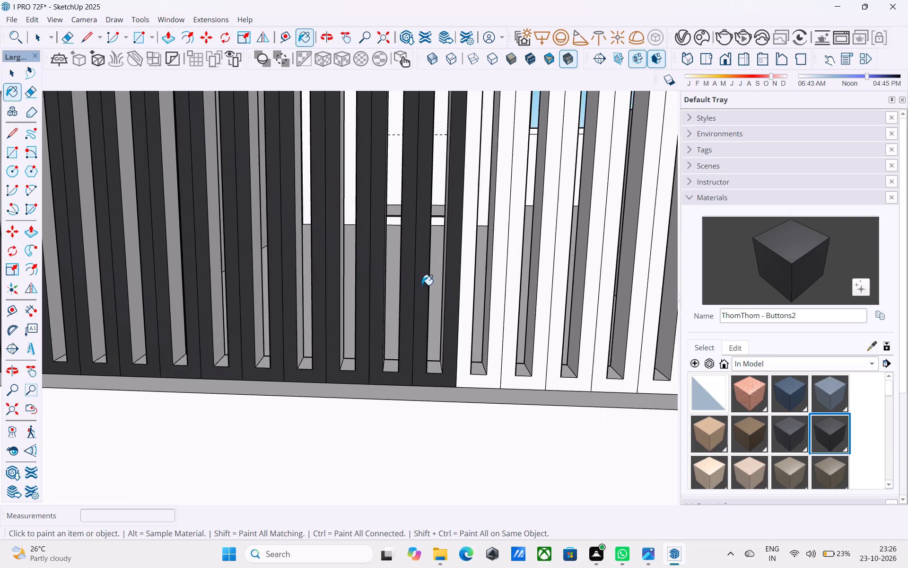
{"action": "left_click", "coordinate": [470, 288]}
{"action": "scroll", "coordinate": [284, 290], "scroll_direction": "down", "scroll_amount": 4}
{"action": "scroll", "coordinate": [440, 298], "scroll_direction": "up", "scroll_amount": 4}
{"action": "left_click", "coordinate": [440, 296]}
{"action": "scroll", "coordinate": [240, 293], "scroll_direction": "down", "scroll_amount": 5}
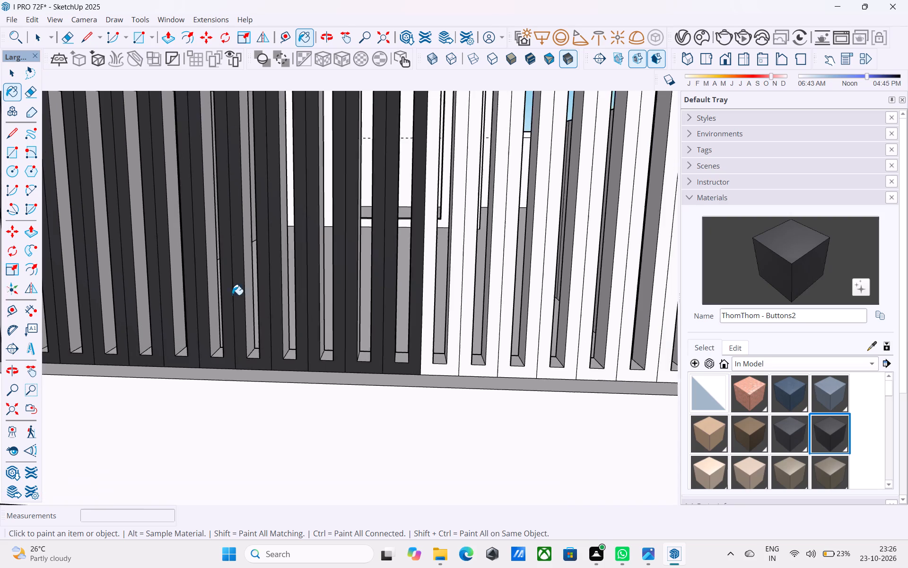
{"action": "scroll", "coordinate": [417, 306], "scroll_direction": "up", "scroll_amount": 5}
{"action": "left_click", "coordinate": [381, 293]}
{"action": "left_click", "coordinate": [428, 290]}
{"action": "scroll", "coordinate": [316, 279], "scroll_direction": "down", "scroll_amount": 6}
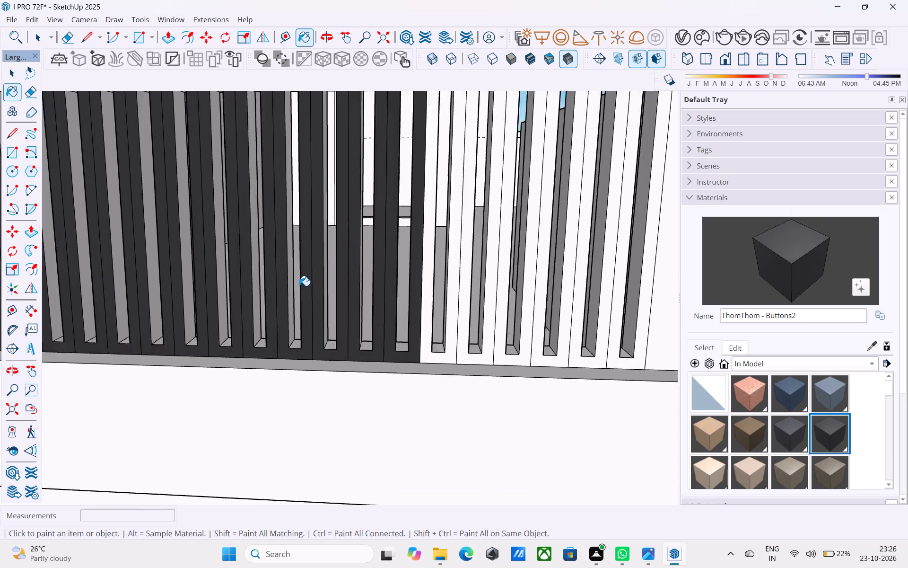
{"action": "scroll", "coordinate": [393, 295], "scroll_direction": "up", "scroll_amount": 4}
{"action": "left_click", "coordinate": [405, 292]}
Paint the front faces of the last five slotted strips, up to the plain end strip, with ThomThom - Buttons2.
{"action": "scroll", "coordinate": [291, 284], "scroll_direction": "down", "scroll_amount": 5}
{"action": "scroll", "coordinate": [376, 297], "scroll_direction": "up", "scroll_amount": 5}
{"action": "left_click", "coordinate": [350, 276]}
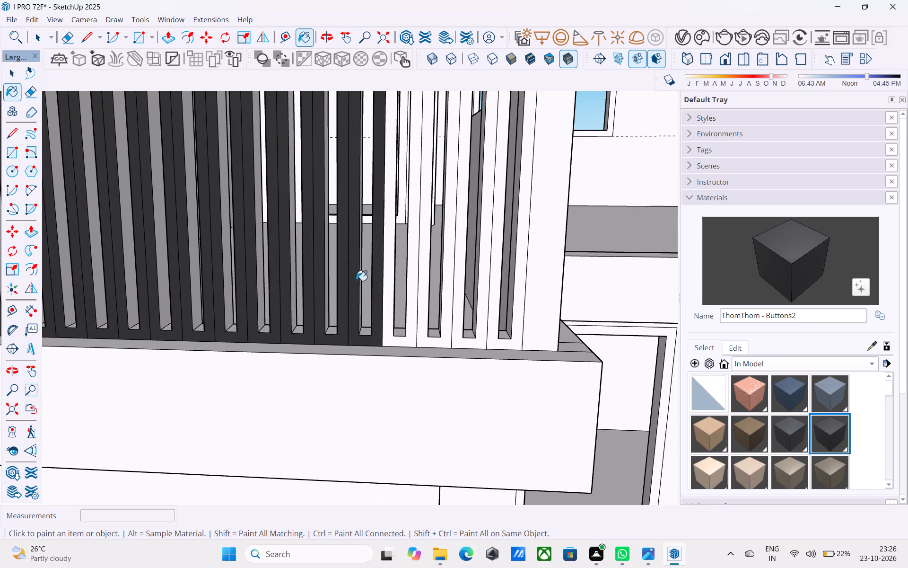
{"action": "scroll", "coordinate": [356, 281], "scroll_direction": "up", "scroll_amount": 4}
{"action": "left_click", "coordinate": [397, 288]}
{"action": "scroll", "coordinate": [268, 276], "scroll_direction": "down", "scroll_amount": 5}
{"action": "scroll", "coordinate": [403, 290], "scroll_direction": "up", "scroll_amount": 4}
{"action": "left_click", "coordinate": [368, 273]}
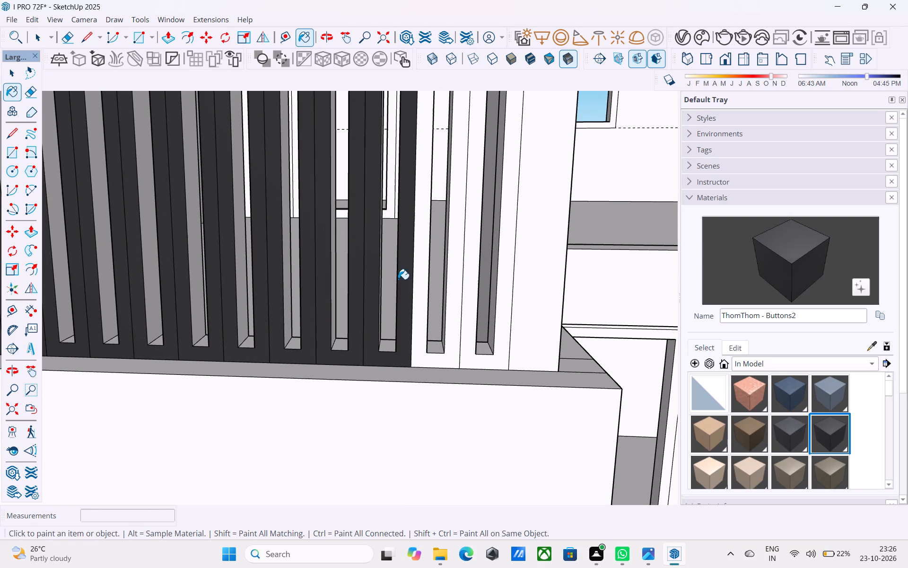
{"action": "left_click", "coordinate": [418, 279]}
{"action": "scroll", "coordinate": [389, 272], "scroll_direction": "down", "scroll_amount": 5}
{"action": "scroll", "coordinate": [438, 281], "scroll_direction": "up", "scroll_amount": 4}
{"action": "left_click", "coordinate": [407, 271]}
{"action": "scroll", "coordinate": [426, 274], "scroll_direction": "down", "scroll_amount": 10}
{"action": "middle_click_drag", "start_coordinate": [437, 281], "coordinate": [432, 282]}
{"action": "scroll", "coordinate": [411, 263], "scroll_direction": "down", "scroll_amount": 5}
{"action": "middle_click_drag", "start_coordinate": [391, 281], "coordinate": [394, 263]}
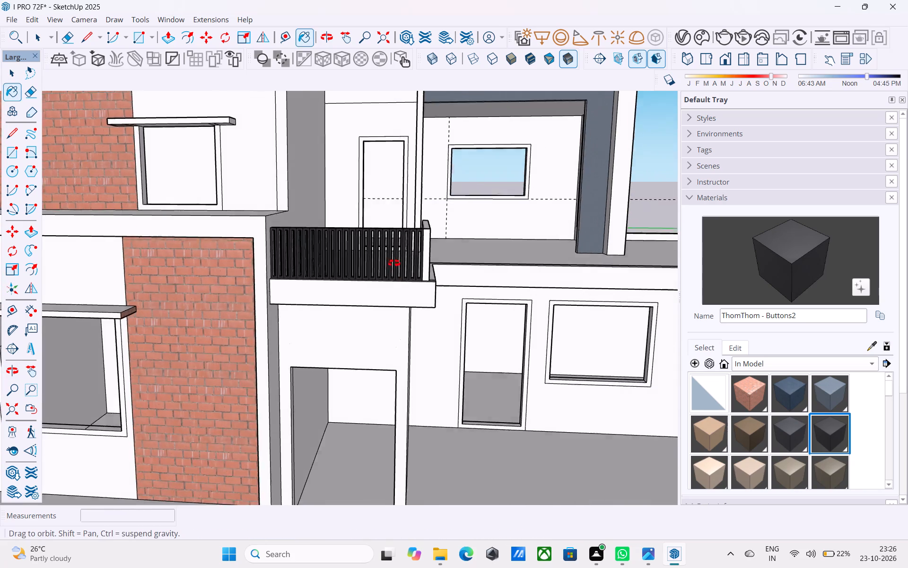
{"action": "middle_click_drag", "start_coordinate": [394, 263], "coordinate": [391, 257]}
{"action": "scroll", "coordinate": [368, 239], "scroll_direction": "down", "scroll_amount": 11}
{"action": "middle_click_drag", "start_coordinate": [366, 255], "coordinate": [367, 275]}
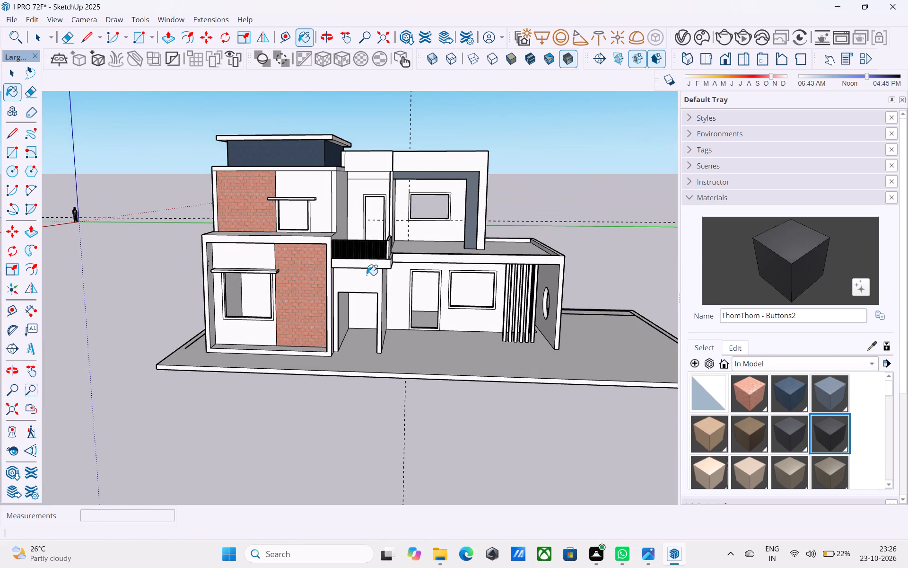
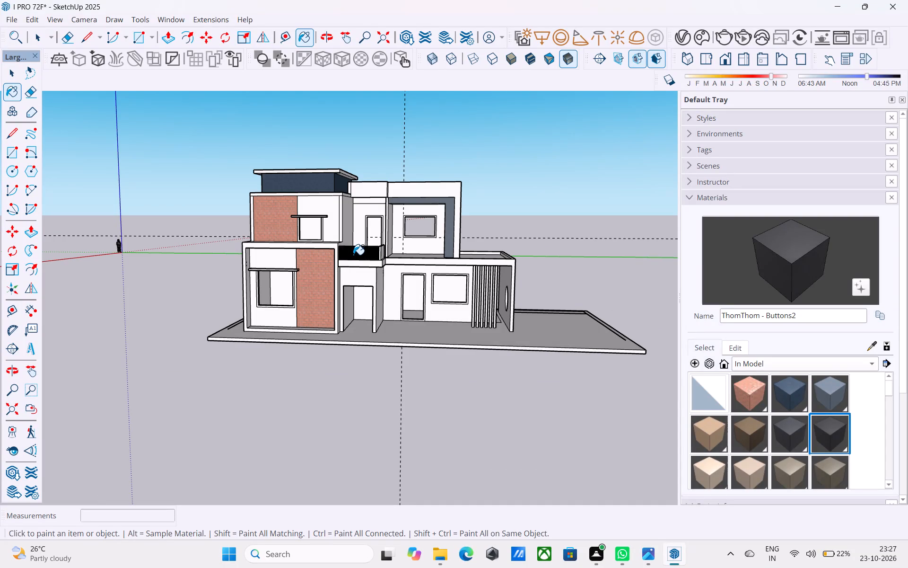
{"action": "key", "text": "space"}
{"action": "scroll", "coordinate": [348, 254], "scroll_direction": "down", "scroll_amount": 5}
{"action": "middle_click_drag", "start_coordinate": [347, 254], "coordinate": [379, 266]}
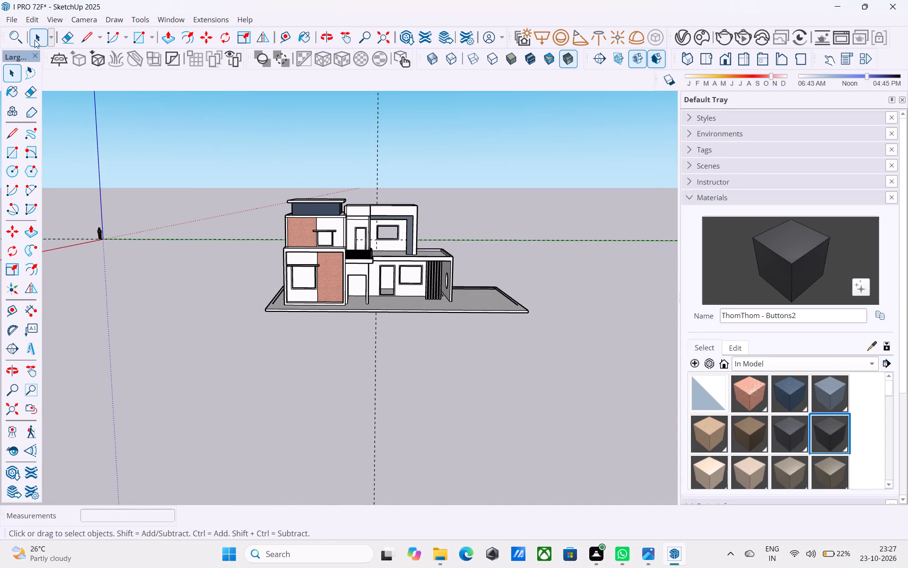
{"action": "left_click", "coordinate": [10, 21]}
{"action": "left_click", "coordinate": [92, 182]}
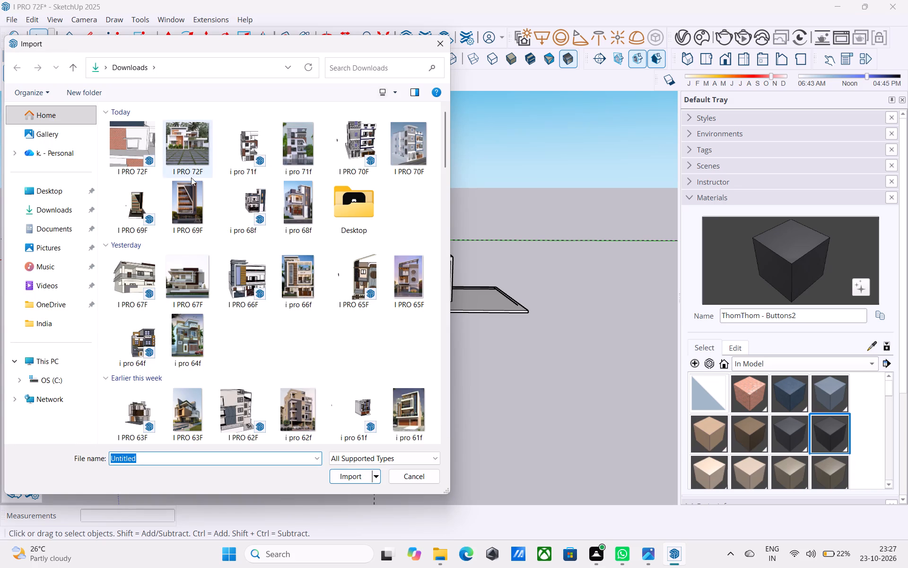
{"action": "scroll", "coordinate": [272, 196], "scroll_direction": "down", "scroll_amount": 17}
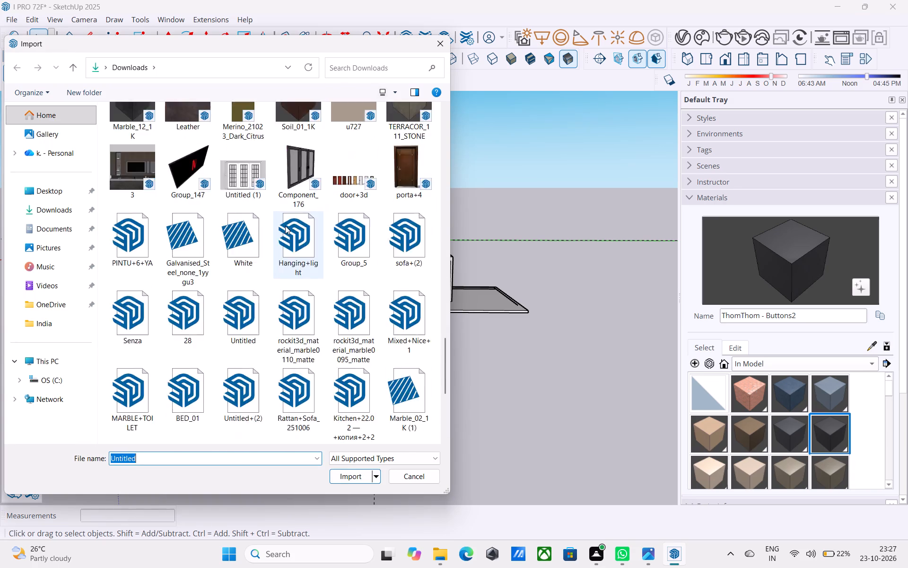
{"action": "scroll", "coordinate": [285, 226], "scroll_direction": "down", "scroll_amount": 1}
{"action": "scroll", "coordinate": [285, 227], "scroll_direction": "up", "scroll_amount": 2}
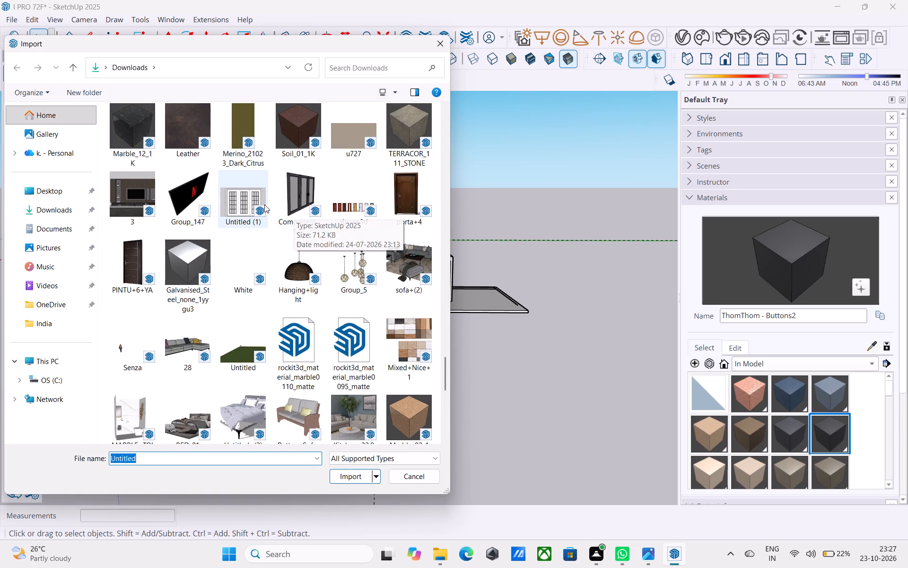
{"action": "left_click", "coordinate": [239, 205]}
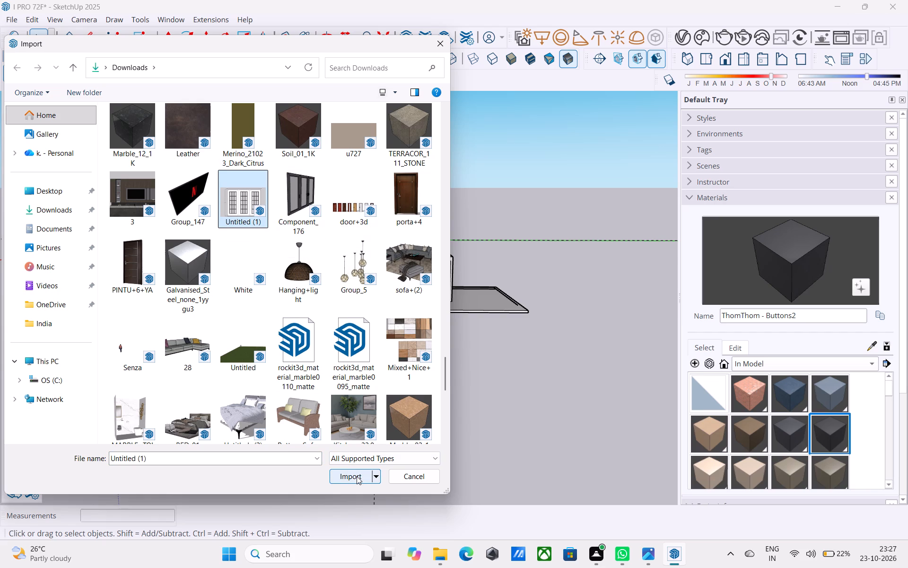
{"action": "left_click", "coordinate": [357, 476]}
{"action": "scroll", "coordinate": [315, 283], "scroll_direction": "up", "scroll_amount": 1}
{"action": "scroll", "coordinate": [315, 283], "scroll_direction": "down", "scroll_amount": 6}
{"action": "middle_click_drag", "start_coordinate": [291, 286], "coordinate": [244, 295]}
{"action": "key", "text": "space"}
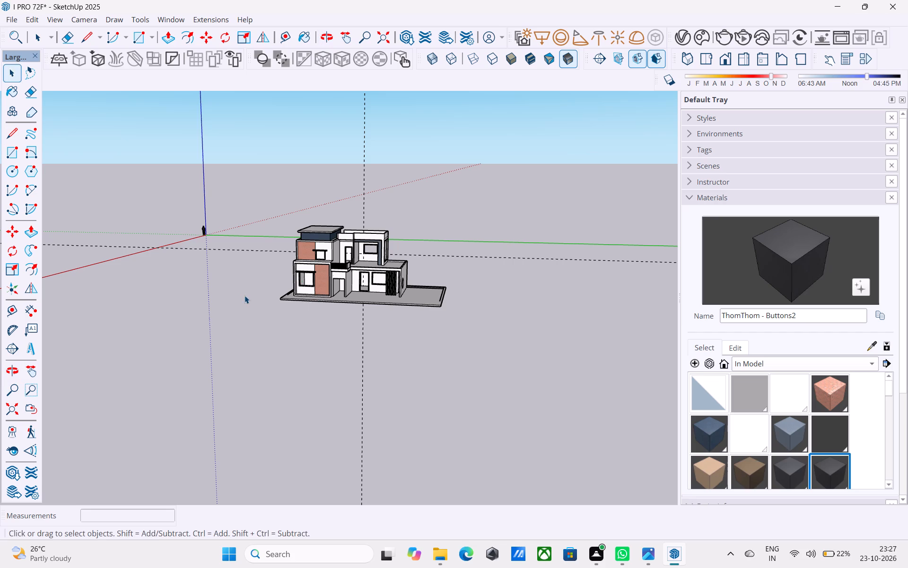
Import the 3D model file of window and door frames from Downloads and place it on the ground beside the house plot.
{"action": "left_click", "coordinate": [14, 15]}
{"action": "left_click", "coordinate": [65, 183]}
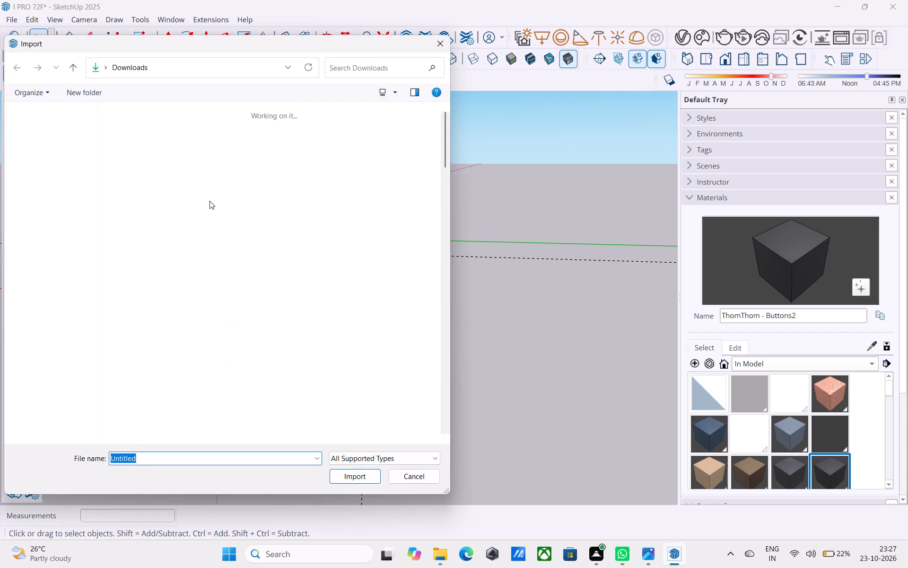
{"action": "scroll", "coordinate": [221, 212], "scroll_direction": "down", "scroll_amount": 16}
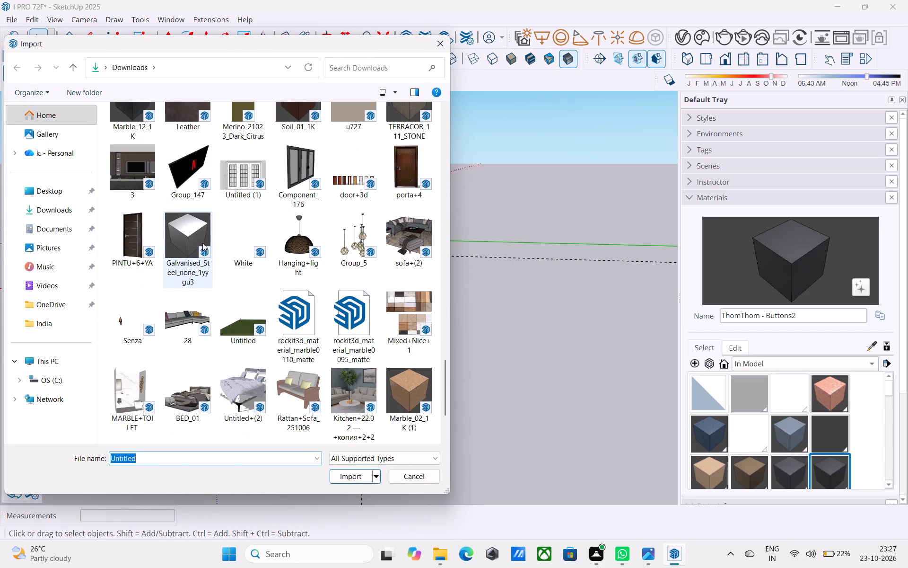
{"action": "scroll", "coordinate": [311, 216], "scroll_direction": "down", "scroll_amount": 1}
{"action": "scroll", "coordinate": [311, 216], "scroll_direction": "up", "scroll_amount": 1}
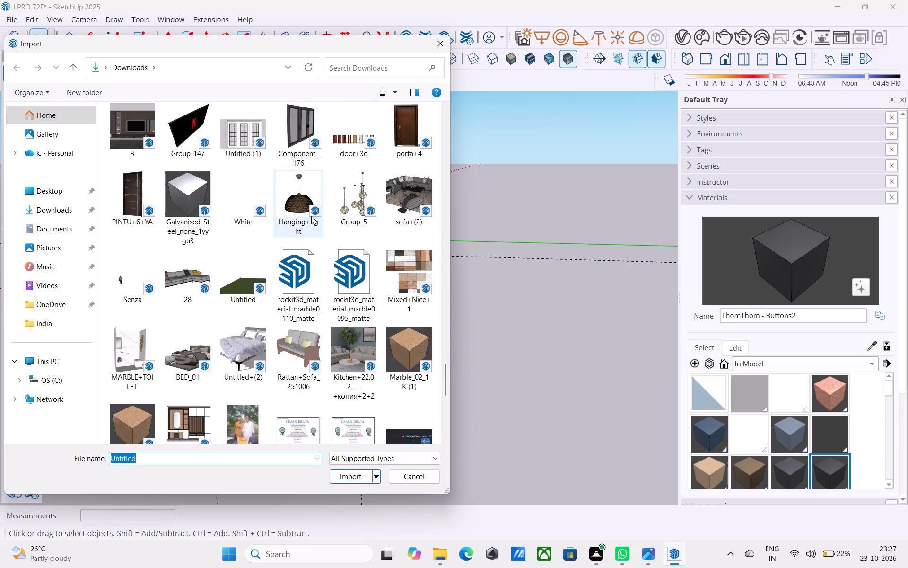
{"action": "scroll", "coordinate": [311, 216], "scroll_direction": "up", "scroll_amount": 1}
{"action": "left_click", "coordinate": [293, 187]}
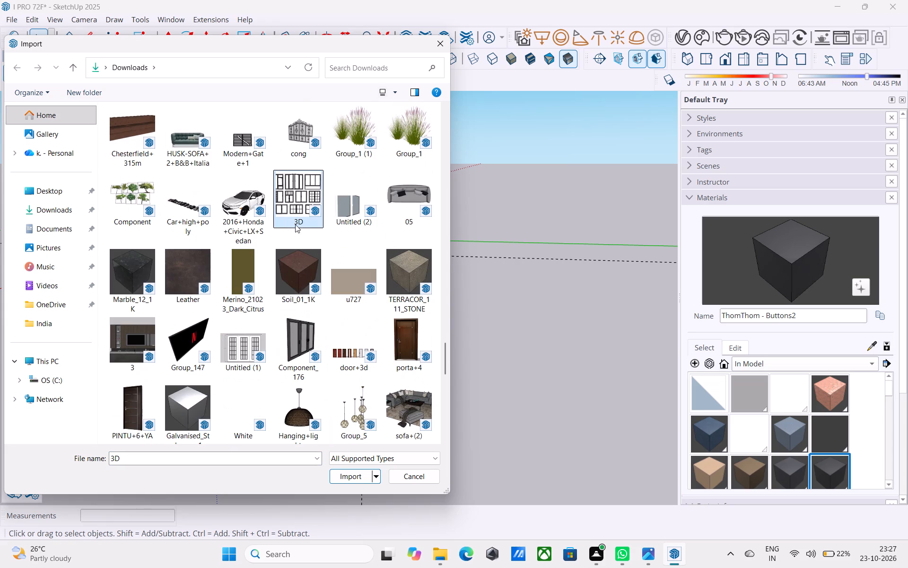
{"action": "left_click", "coordinate": [354, 472]}
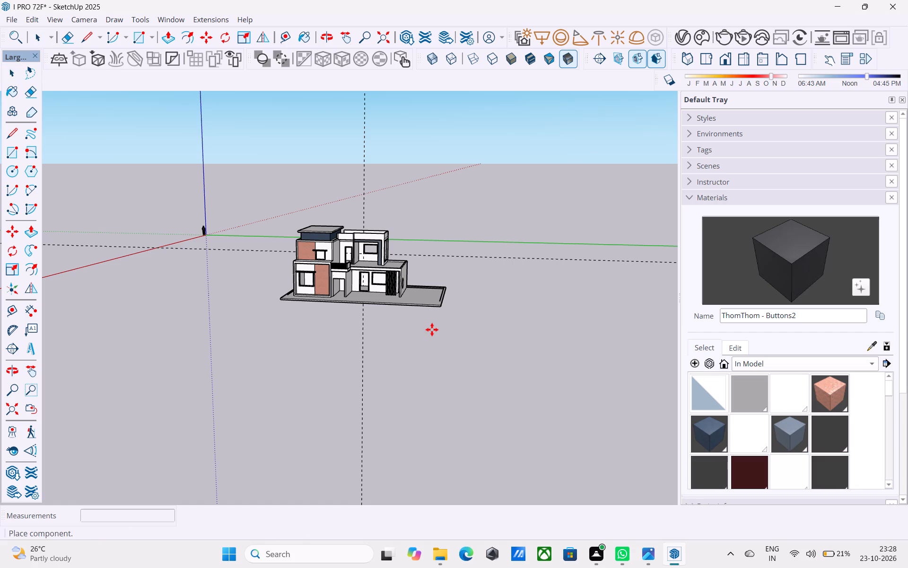
{"action": "scroll", "coordinate": [437, 278], "scroll_direction": "down", "scroll_amount": 3}
{"action": "middle_click_drag", "start_coordinate": [437, 278], "coordinate": [446, 291]}
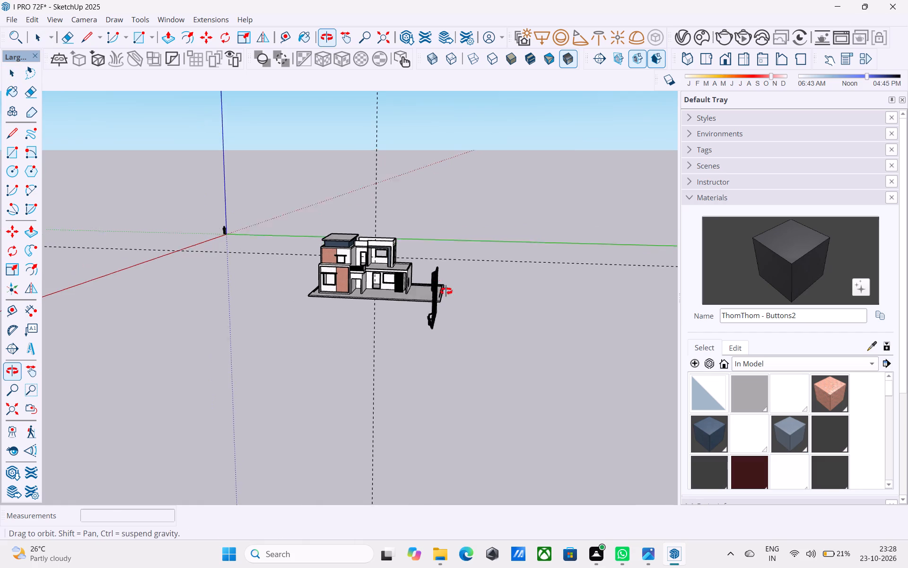
{"action": "middle_click_drag", "start_coordinate": [446, 291], "coordinate": [511, 322]}
{"action": "left_click", "coordinate": [471, 296]}
Import the porta+4 door model from Downloads and place it on the ground in front of the house.
{"action": "middle_click_drag", "start_coordinate": [425, 286], "coordinate": [263, 200]}
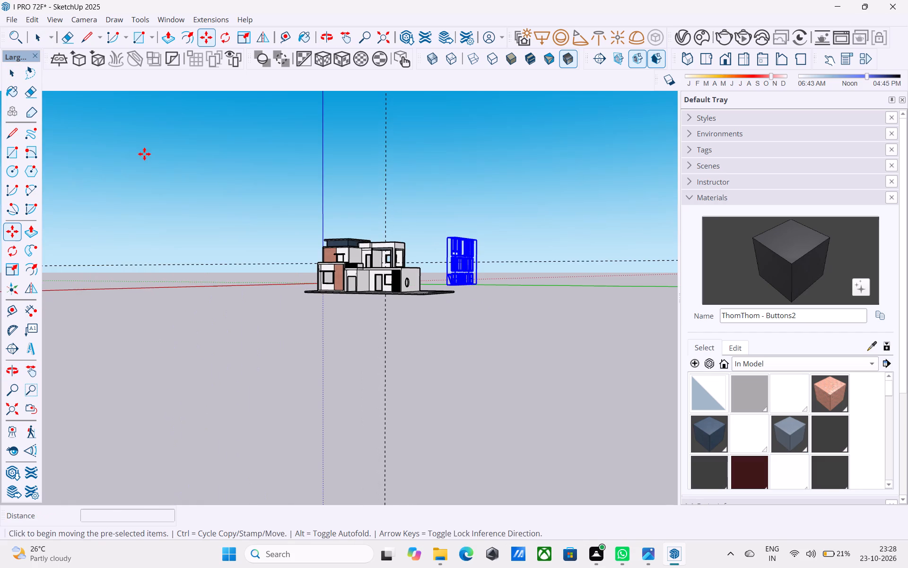
{"action": "left_click", "coordinate": [16, 23]}
{"action": "left_click", "coordinate": [96, 185]}
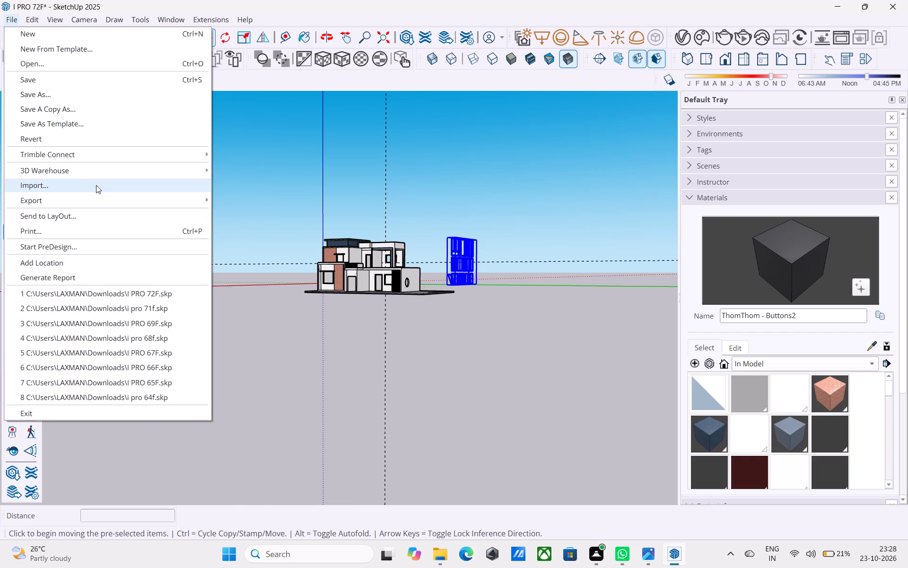
{"action": "scroll", "coordinate": [229, 226], "scroll_direction": "down", "scroll_amount": 9}
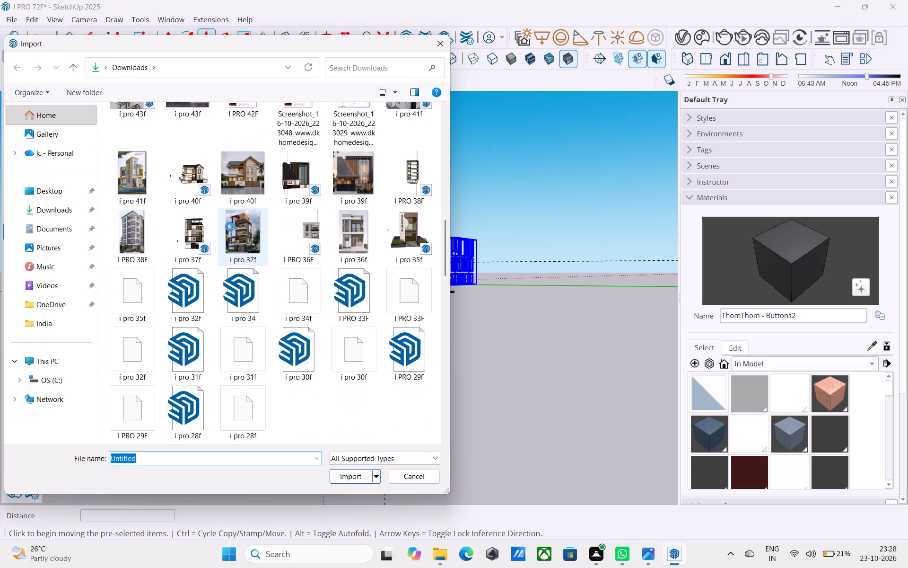
{"action": "scroll", "coordinate": [230, 227], "scroll_direction": "down", "scroll_amount": 6}
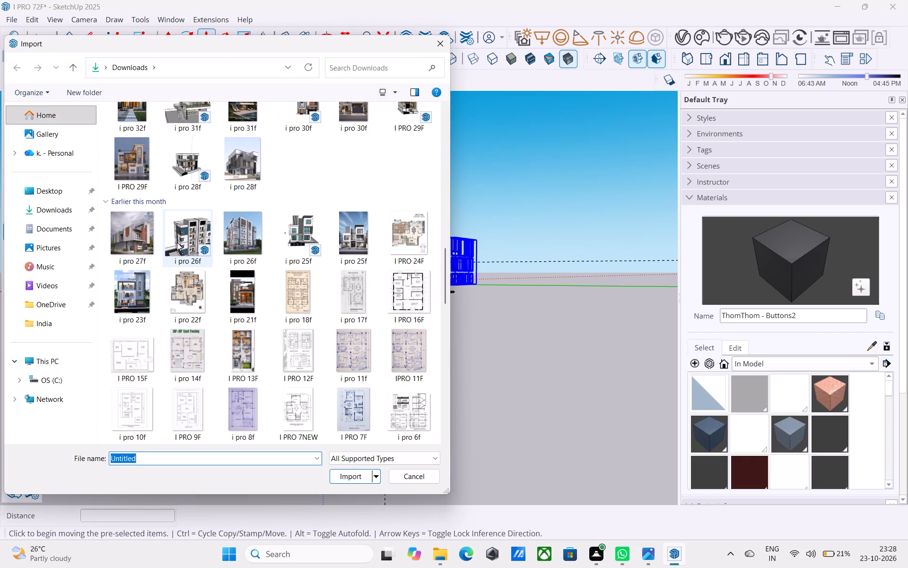
{"action": "scroll", "coordinate": [234, 240], "scroll_direction": "down", "scroll_amount": 11}
{"action": "scroll", "coordinate": [257, 243], "scroll_direction": "up", "scroll_amount": 2}
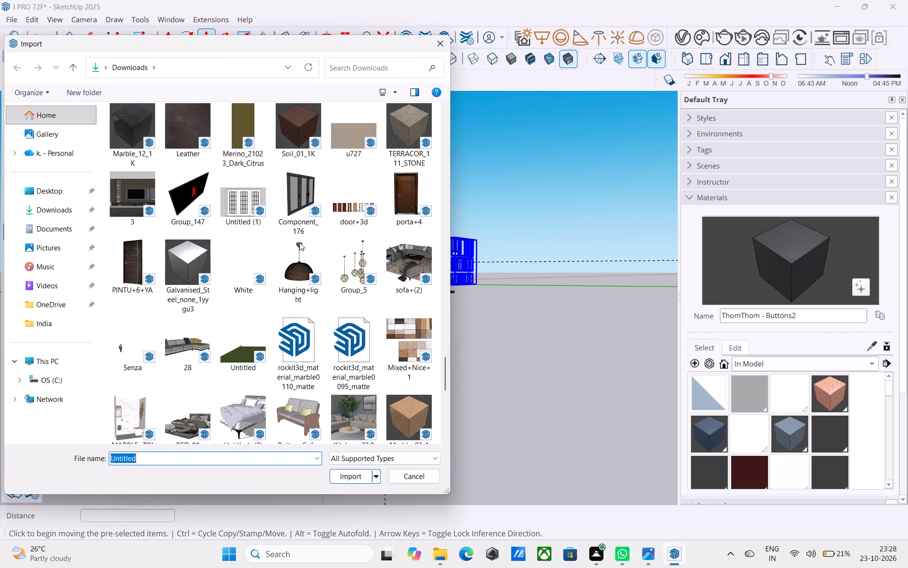
{"action": "left_click", "coordinate": [415, 189]}
{"action": "scroll", "coordinate": [384, 183], "scroll_direction": "down", "scroll_amount": 5}
{"action": "scroll", "coordinate": [364, 300], "scroll_direction": "up", "scroll_amount": 7}
{"action": "scroll", "coordinate": [363, 285], "scroll_direction": "down", "scroll_amount": 3}
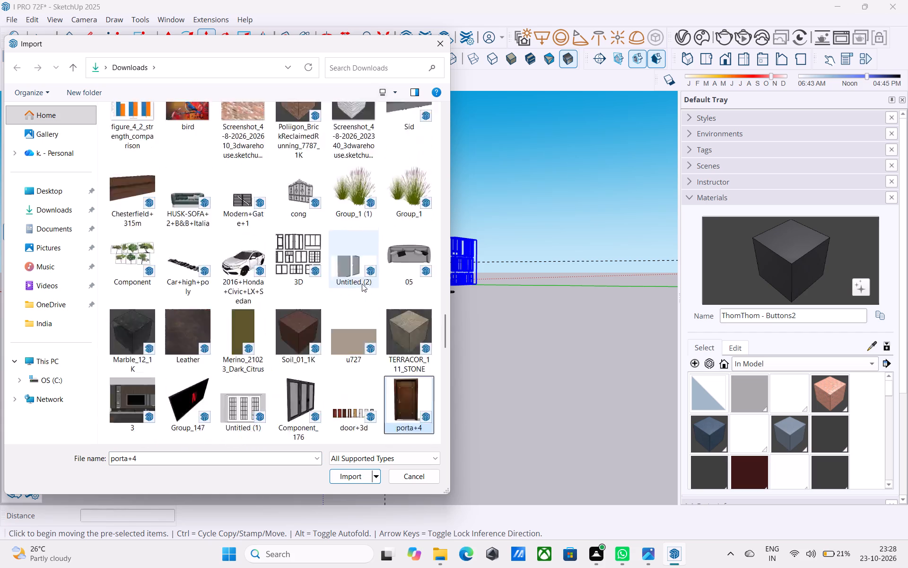
{"action": "scroll", "coordinate": [362, 284], "scroll_direction": "down", "scroll_amount": 2}
{"action": "scroll", "coordinate": [361, 282], "scroll_direction": "up", "scroll_amount": 2}
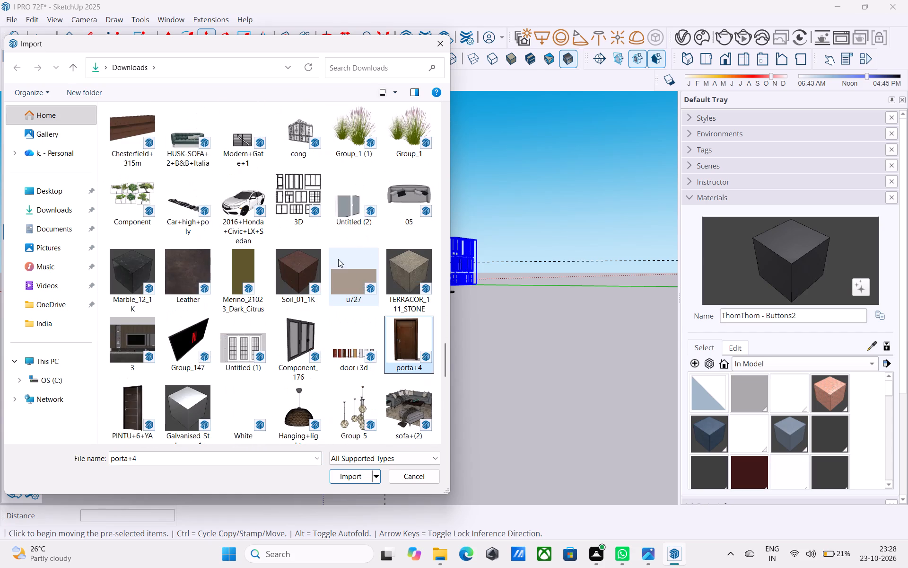
{"action": "scroll", "coordinate": [336, 256], "scroll_direction": "up", "scroll_amount": 4}
{"action": "scroll", "coordinate": [336, 254], "scroll_direction": "down", "scroll_amount": 3}
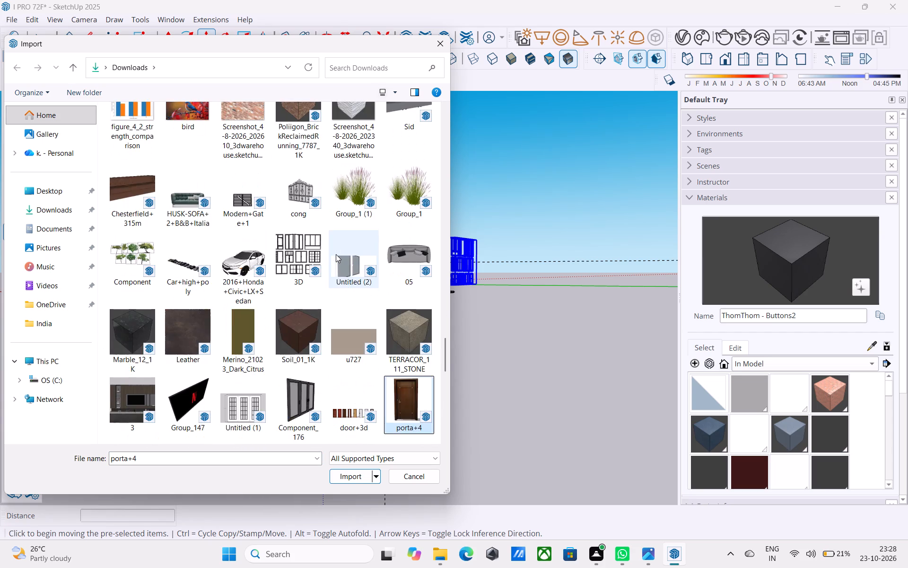
{"action": "scroll", "coordinate": [336, 254], "scroll_direction": "down", "scroll_amount": 8}
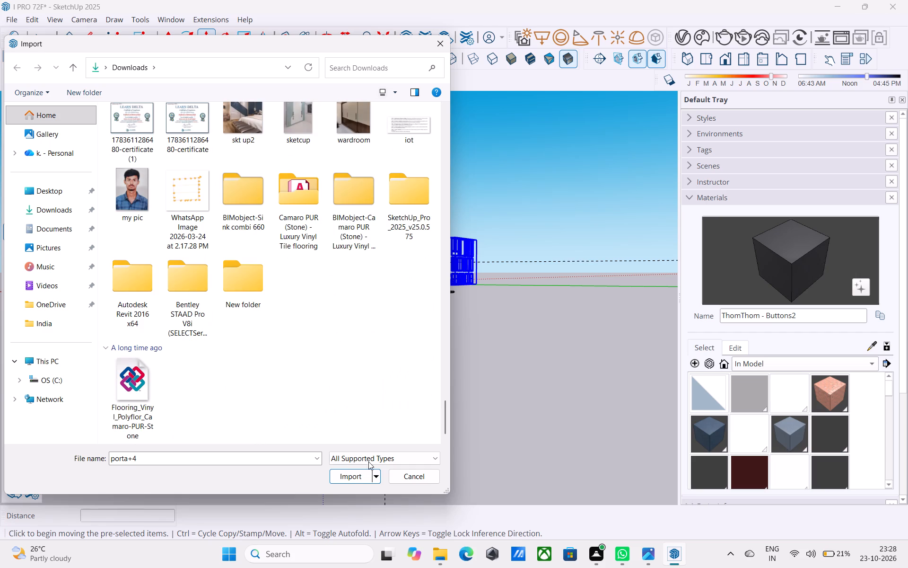
{"action": "left_click", "coordinate": [364, 476]}
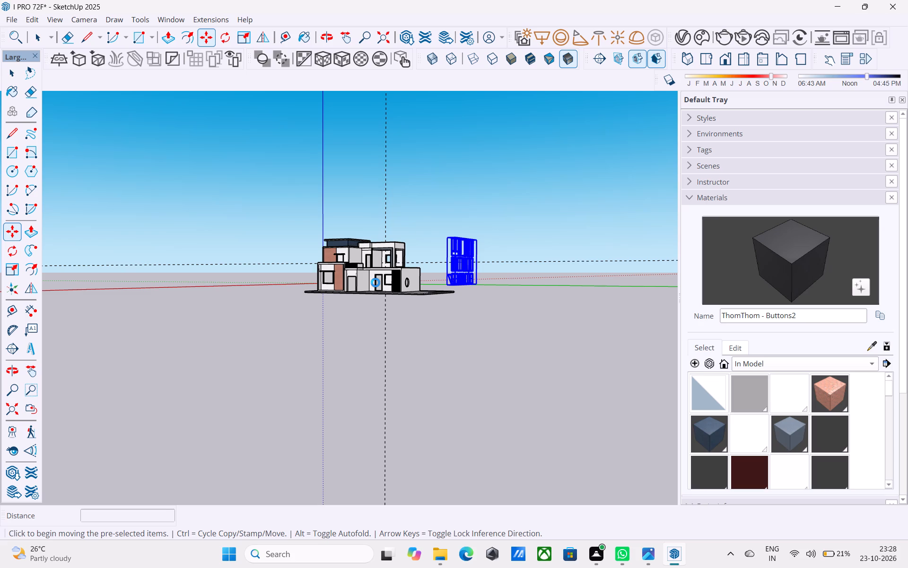
{"action": "middle_click_drag", "start_coordinate": [341, 217], "coordinate": [402, 309]}
{"action": "scroll", "coordinate": [384, 290], "scroll_direction": "up", "scroll_amount": 2}
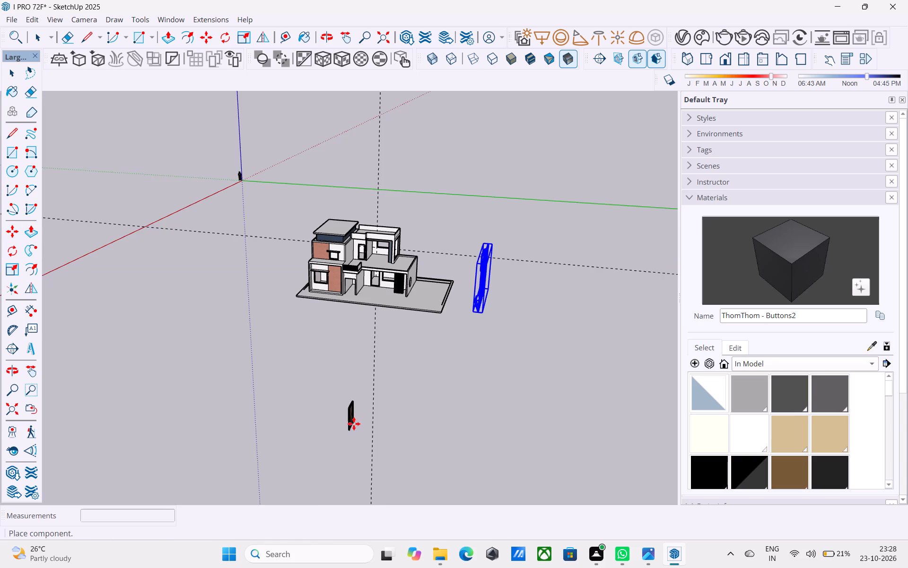
{"action": "middle_click_drag", "start_coordinate": [362, 244], "coordinate": [445, 300]}
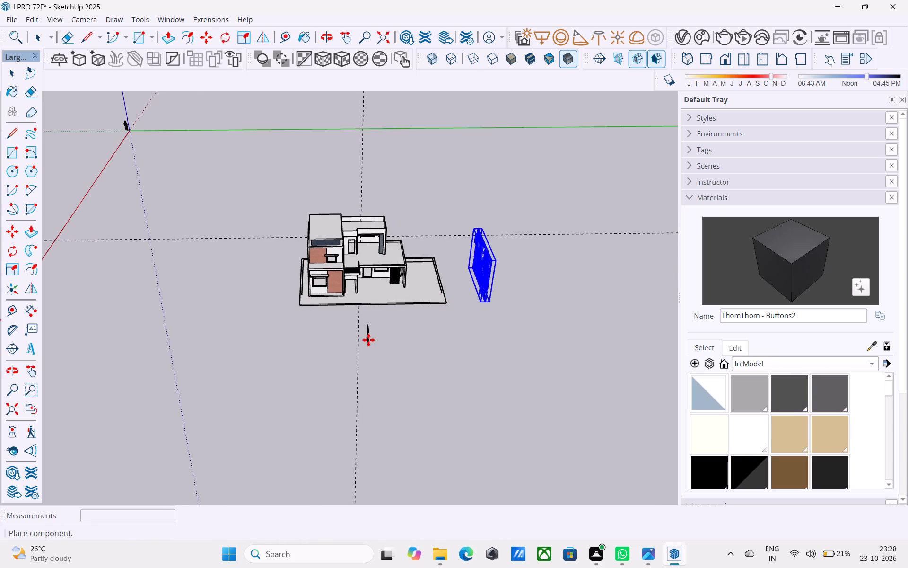
{"action": "left_click", "coordinate": [368, 340]}
Rotate the imported wooden door 90 degrees about the vertical axis so it runs parallel to the front facade.
{"action": "scroll", "coordinate": [368, 339], "scroll_direction": "up", "scroll_amount": 9}
{"action": "middle_click_drag", "start_coordinate": [366, 341], "coordinate": [367, 354]}
{"action": "key", "text": "q"}
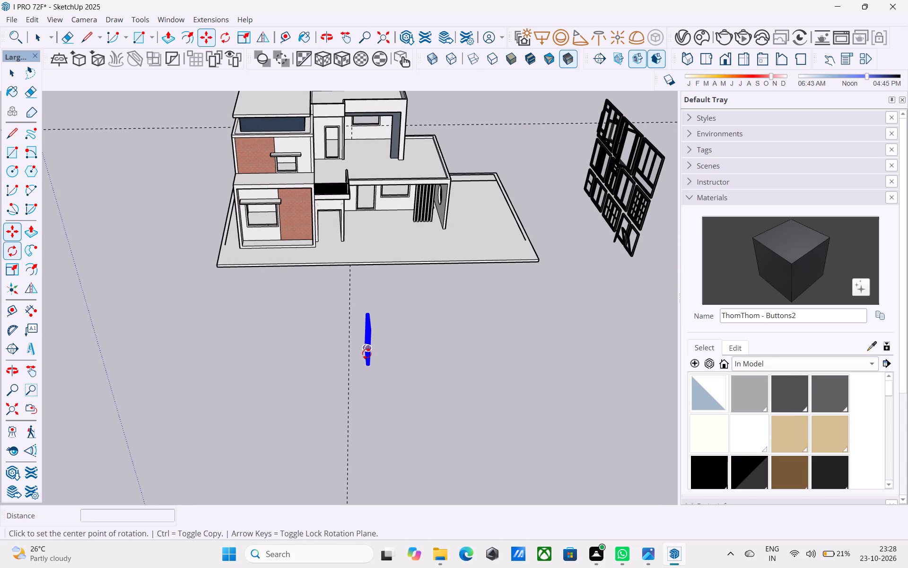
{"action": "left_click", "coordinate": [351, 372]}
{"action": "left_click", "coordinate": [391, 374]}
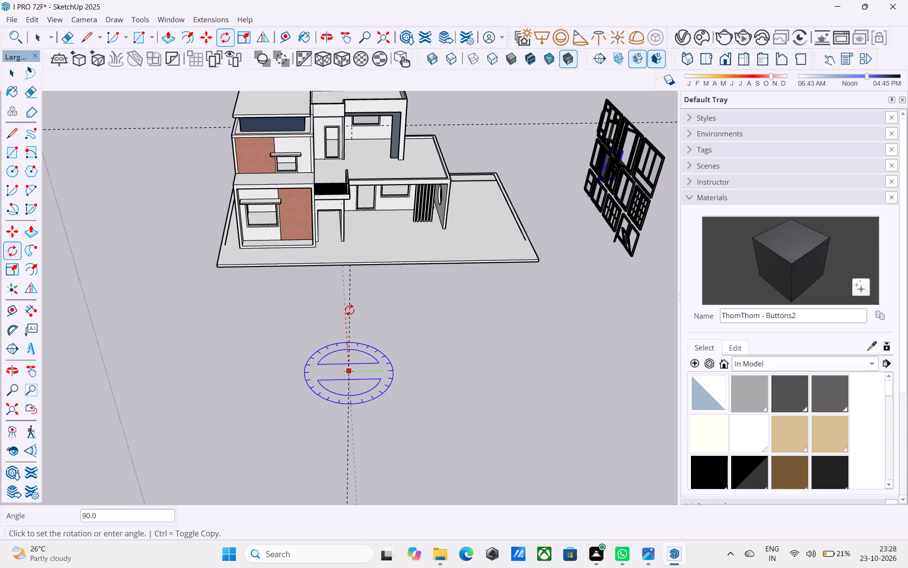
{"action": "left_click", "coordinate": [349, 310]}
Move the wooden door from beyond the frame set to the upper-floor terrace doorway, against the wall edge beside the opening.
{"action": "middle_click_drag", "start_coordinate": [347, 308], "coordinate": [213, 274]}
{"action": "scroll", "coordinate": [190, 263], "scroll_direction": "down", "scroll_amount": 5}
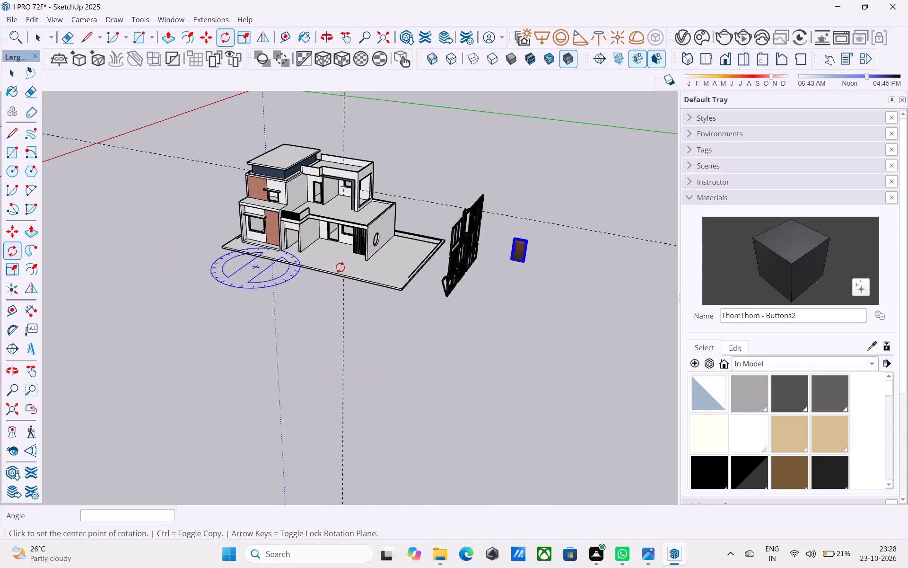
{"action": "key", "text": "m"}
{"action": "left_click", "coordinate": [526, 238]}
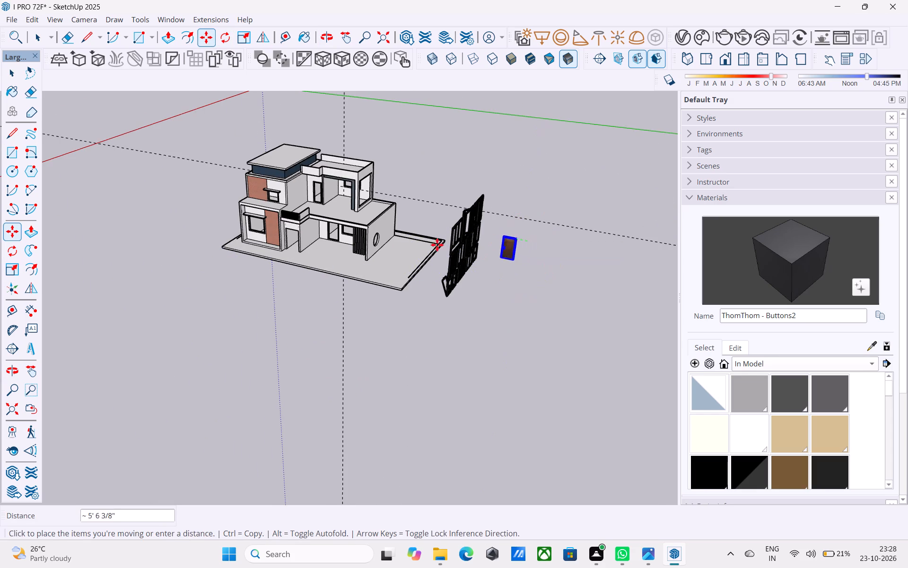
{"action": "middle_click_drag", "start_coordinate": [338, 226], "coordinate": [506, 266], "text": "shift"}
{"action": "scroll", "coordinate": [332, 257], "scroll_direction": "up", "scroll_amount": 5}
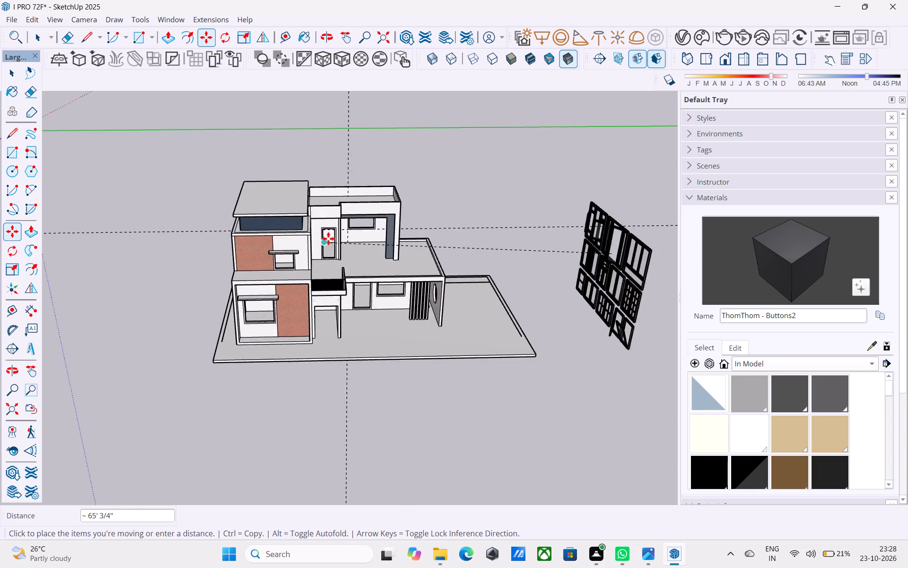
{"action": "scroll", "coordinate": [328, 239], "scroll_direction": "up", "scroll_amount": 10}
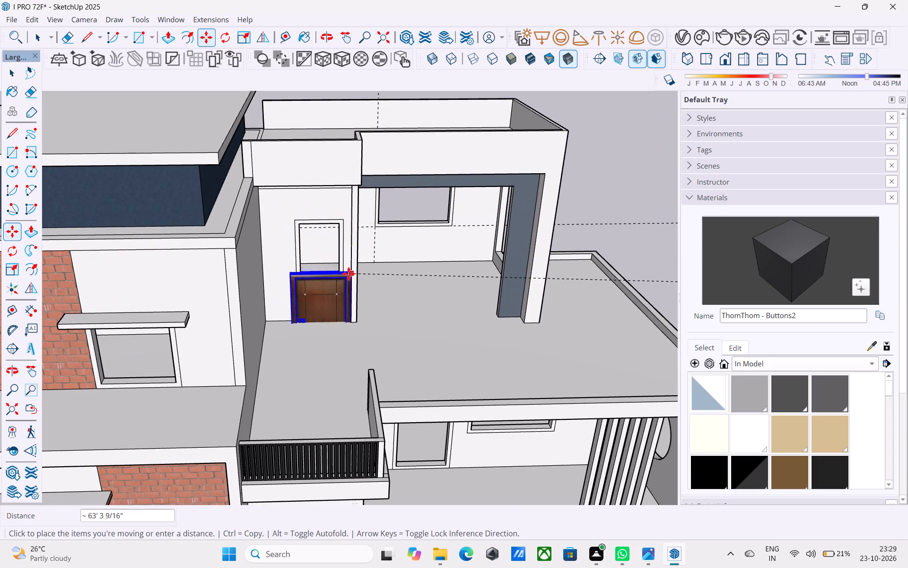
{"action": "left_click", "coordinate": [351, 206]}
Align the upper-floor wooden door with its doorway by moving its top back corner onto the outer corner of the opening's frame.
{"action": "scroll", "coordinate": [351, 206], "scroll_direction": "up", "scroll_amount": 8}
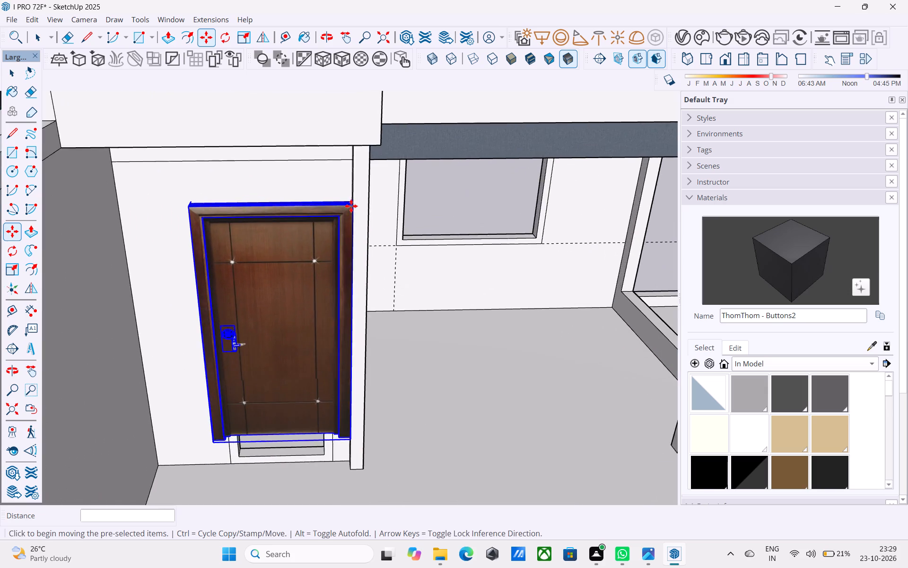
{"action": "scroll", "coordinate": [351, 206], "scroll_direction": "up", "scroll_amount": 2}
{"action": "middle_click_drag", "start_coordinate": [351, 206], "coordinate": [300, 255]}
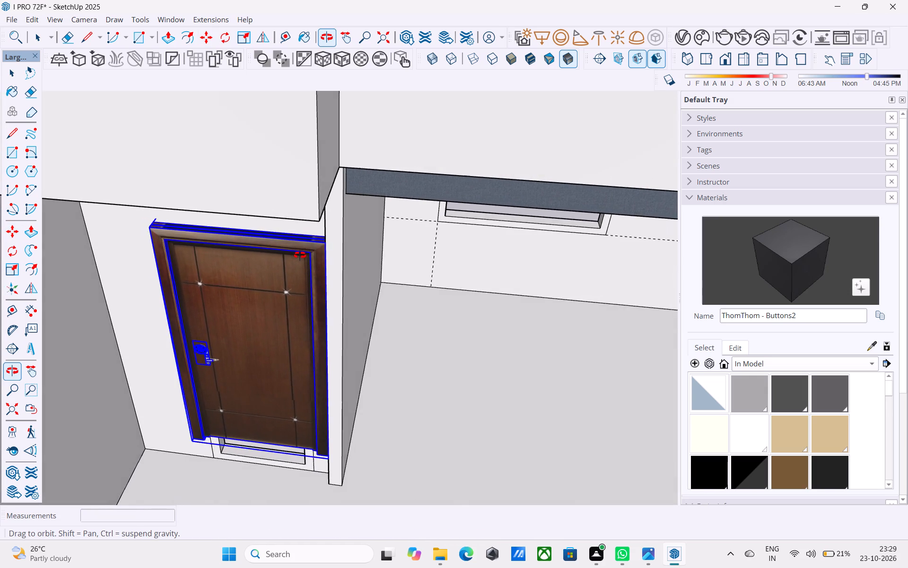
{"action": "middle_click_drag", "start_coordinate": [300, 255], "coordinate": [321, 252]}
{"action": "scroll", "coordinate": [162, 226], "scroll_direction": "up", "scroll_amount": 11}
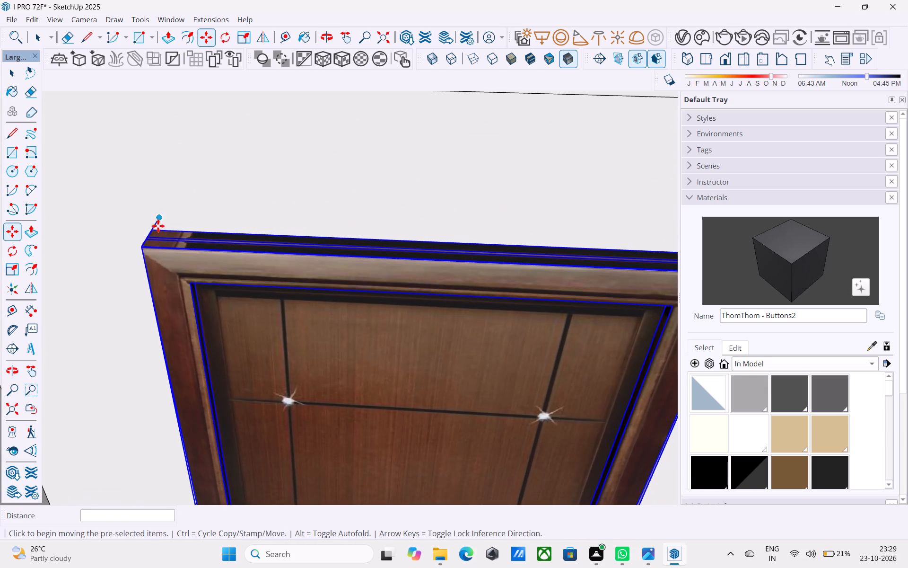
{"action": "left_click", "coordinate": [156, 228]}
{"action": "middle_click_drag", "start_coordinate": [271, 322], "coordinate": [329, 186], "text": "shift"}
{"action": "middle_click_drag", "start_coordinate": [271, 234], "coordinate": [318, 173]}
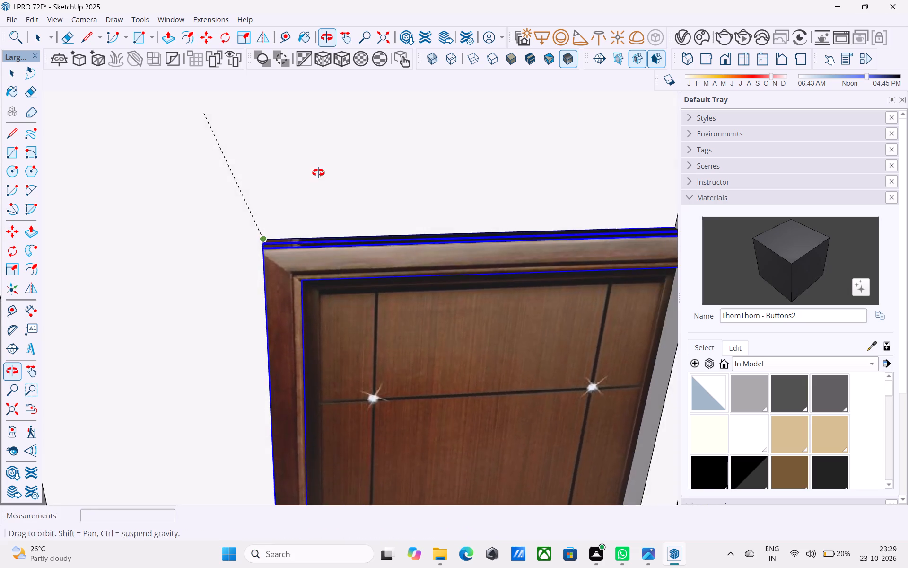
{"action": "middle_click_drag", "start_coordinate": [318, 173], "coordinate": [319, 173]}
{"action": "scroll", "coordinate": [273, 295], "scroll_direction": "up", "scroll_amount": 1}
{"action": "middle_click_drag", "start_coordinate": [273, 292], "coordinate": [339, 235]}
{"action": "middle_click_drag", "start_coordinate": [244, 326], "coordinate": [293, 259], "text": "shift"}
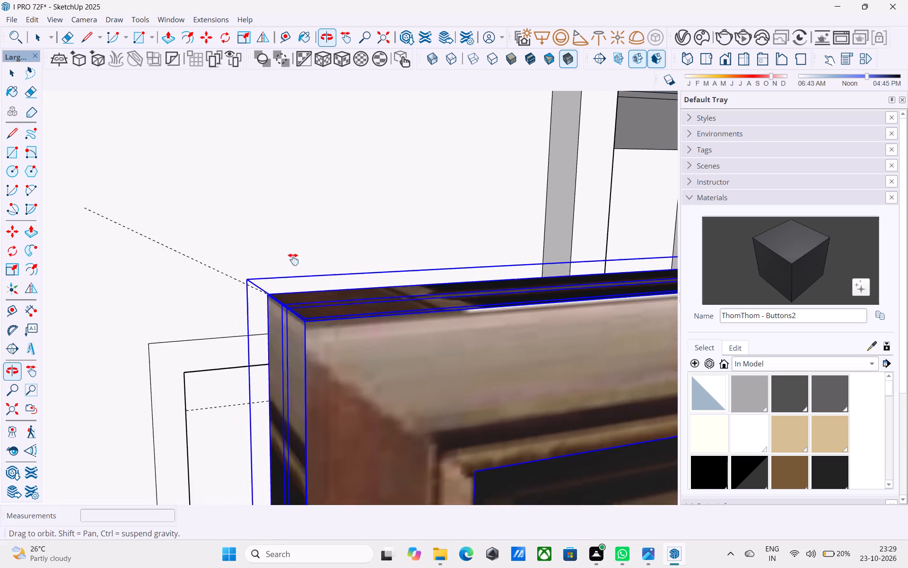
{"action": "middle_click_drag", "start_coordinate": [293, 259], "coordinate": [322, 173], "text": "shift"}
{"action": "middle_click_drag", "start_coordinate": [271, 339], "coordinate": [325, 173]}
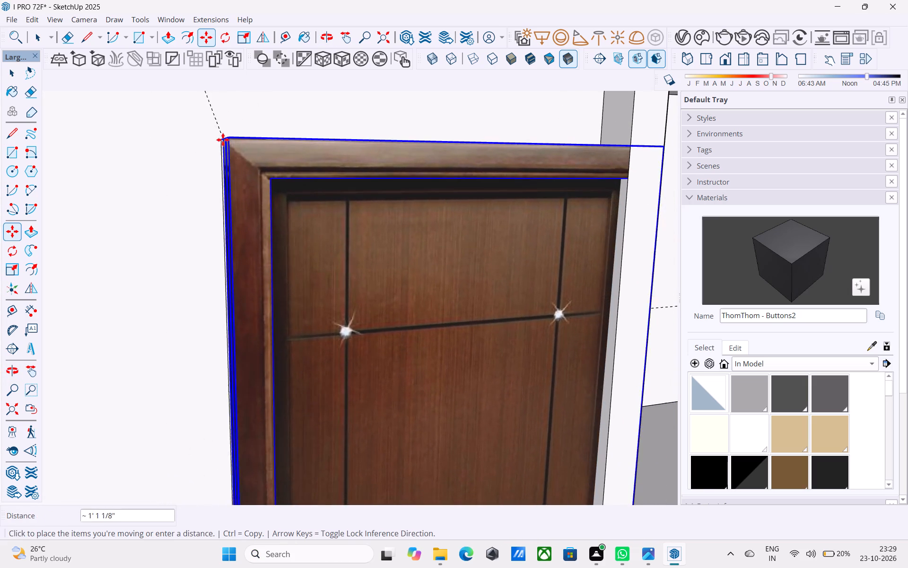
{"action": "scroll", "coordinate": [221, 139], "scroll_direction": "up", "scroll_amount": 20}
{"action": "scroll", "coordinate": [221, 139], "scroll_direction": "up", "scroll_amount": 2}
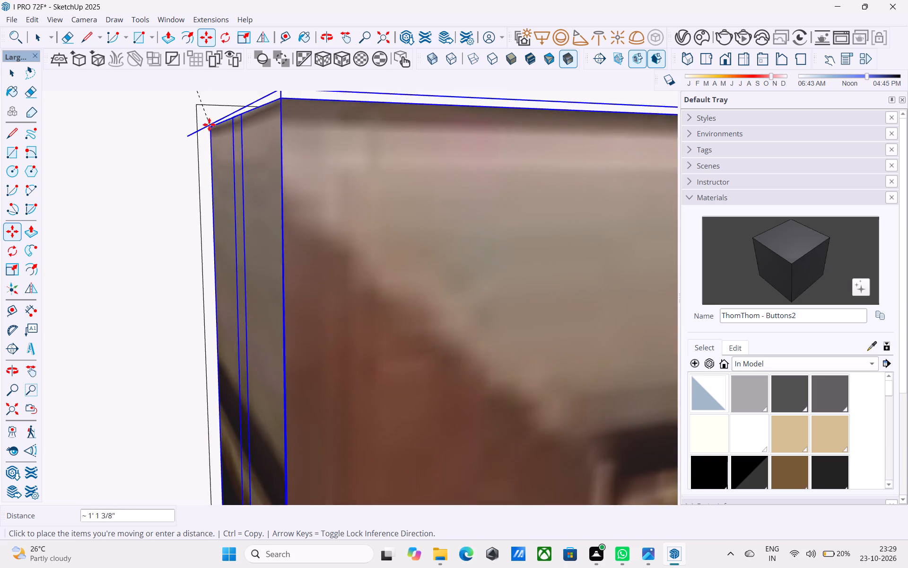
{"action": "scroll", "coordinate": [209, 124], "scroll_direction": "up", "scroll_amount": 9}
{"action": "middle_click_drag", "start_coordinate": [206, 118], "coordinate": [384, 254], "text": "shift"}
{"action": "scroll", "coordinate": [384, 254], "scroll_direction": "up", "scroll_amount": 1}
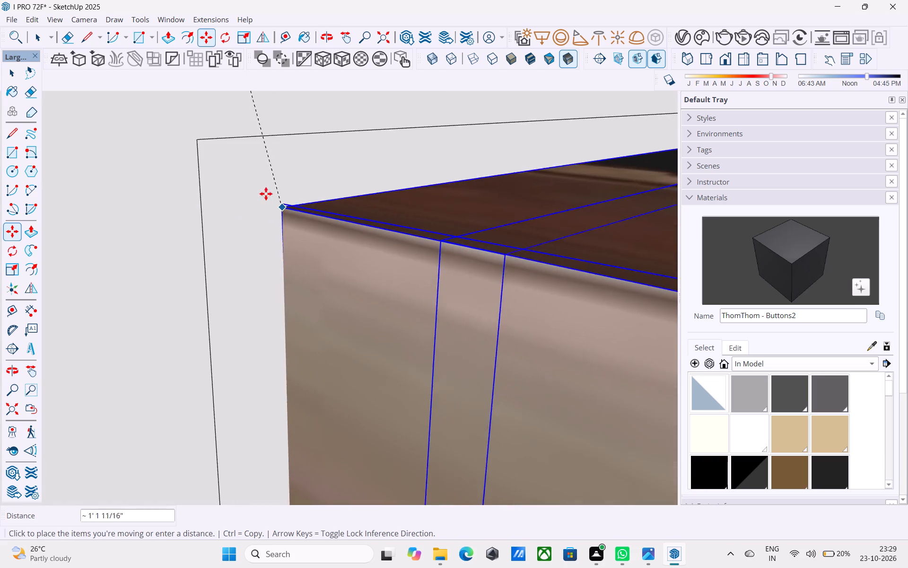
{"action": "left_click", "coordinate": [201, 139]}
Copy the wooden door from the upper-floor doorway to the ground-floor doorway, matching its top corner to the frame outline's corner.
{"action": "middle_click_drag", "start_coordinate": [245, 159], "coordinate": [219, 156]}
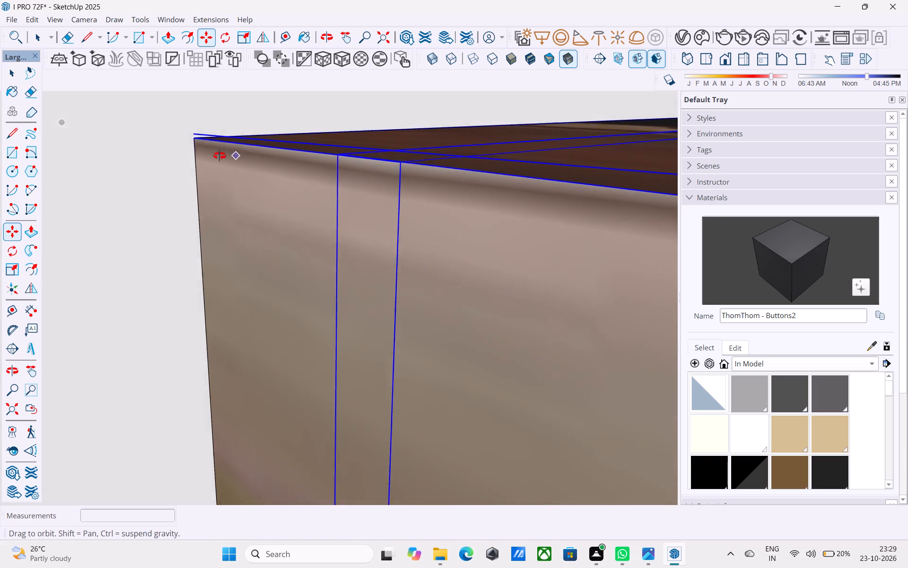
{"action": "middle_click_drag", "start_coordinate": [219, 156], "coordinate": [185, 168]}
{"action": "key", "text": "m"}
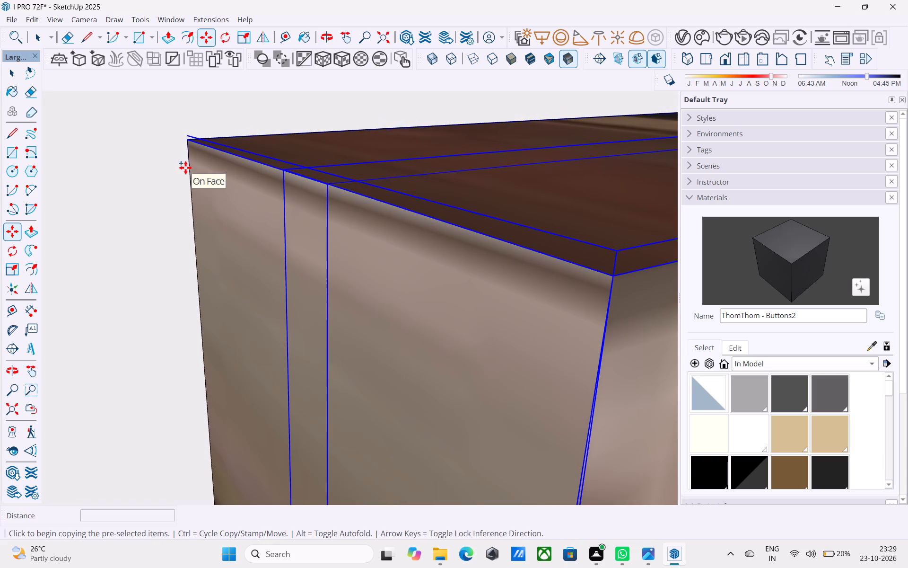
{"action": "left_click", "coordinate": [192, 141]}
{"action": "scroll", "coordinate": [244, 243], "scroll_direction": "down", "scroll_amount": 11}
{"action": "middle_click_drag", "start_coordinate": [175, 209], "coordinate": [73, 177]}
{"action": "scroll", "coordinate": [106, 178], "scroll_direction": "down", "scroll_amount": 2}
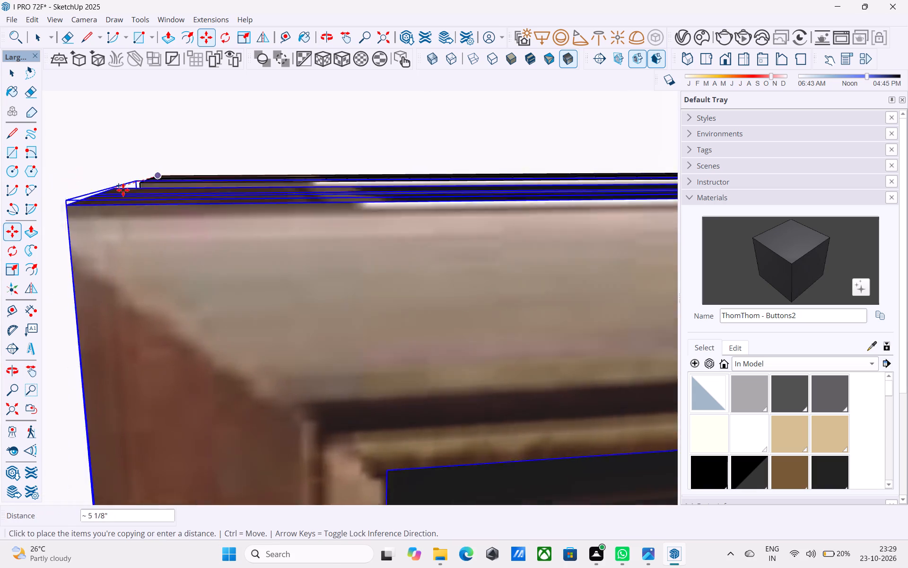
{"action": "scroll", "coordinate": [123, 190], "scroll_direction": "down", "scroll_amount": 20}
{"action": "scroll", "coordinate": [123, 190], "scroll_direction": "down", "scroll_amount": 18}
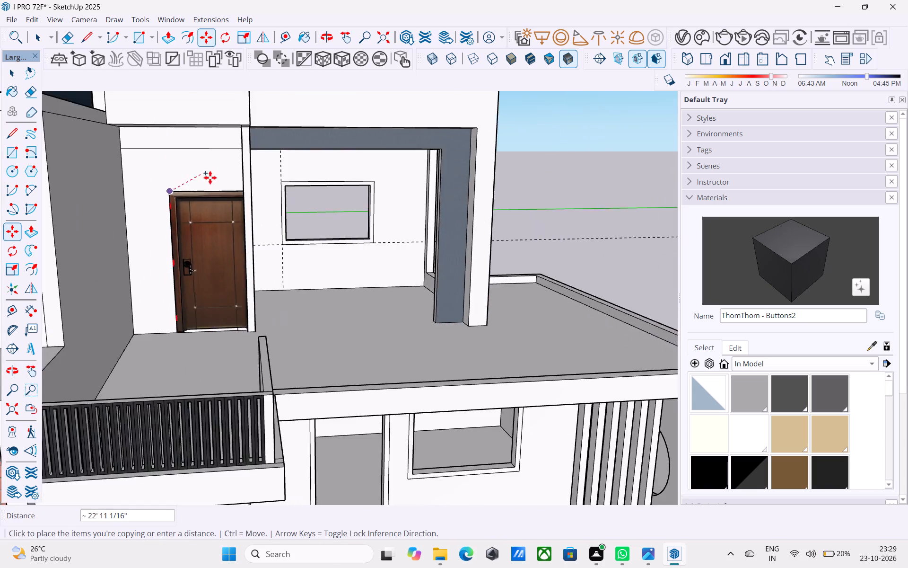
{"action": "scroll", "coordinate": [210, 177], "scroll_direction": "down", "scroll_amount": 9}
{"action": "scroll", "coordinate": [268, 311], "scroll_direction": "up", "scroll_amount": 13}
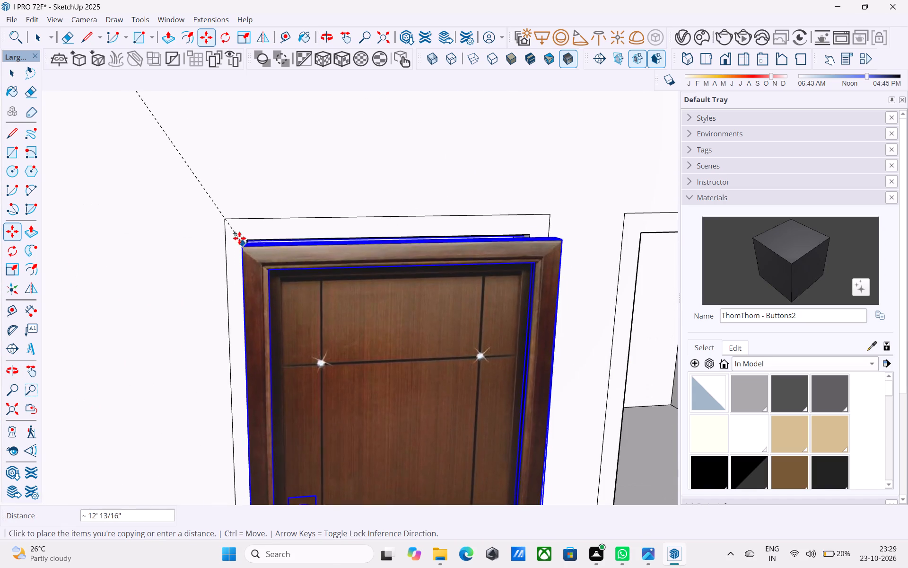
{"action": "left_click", "coordinate": [227, 222]}
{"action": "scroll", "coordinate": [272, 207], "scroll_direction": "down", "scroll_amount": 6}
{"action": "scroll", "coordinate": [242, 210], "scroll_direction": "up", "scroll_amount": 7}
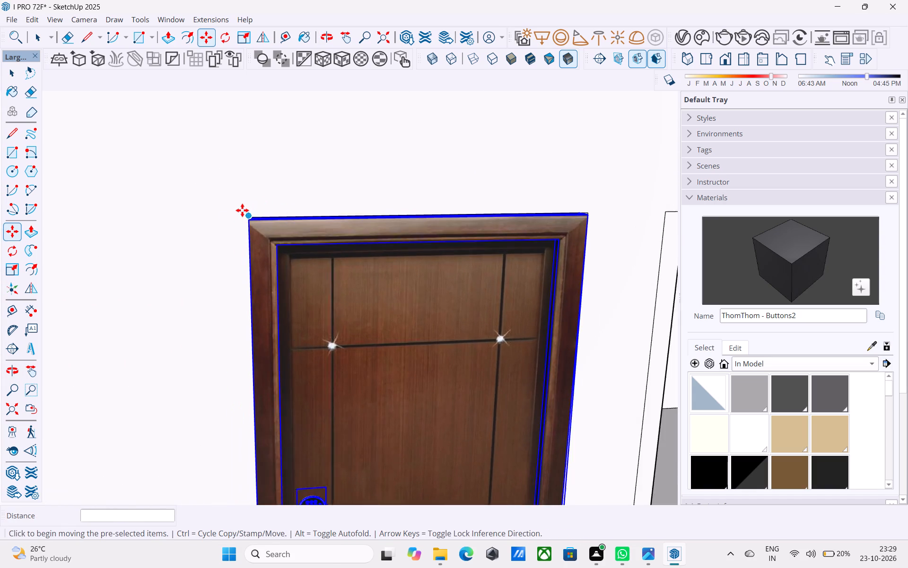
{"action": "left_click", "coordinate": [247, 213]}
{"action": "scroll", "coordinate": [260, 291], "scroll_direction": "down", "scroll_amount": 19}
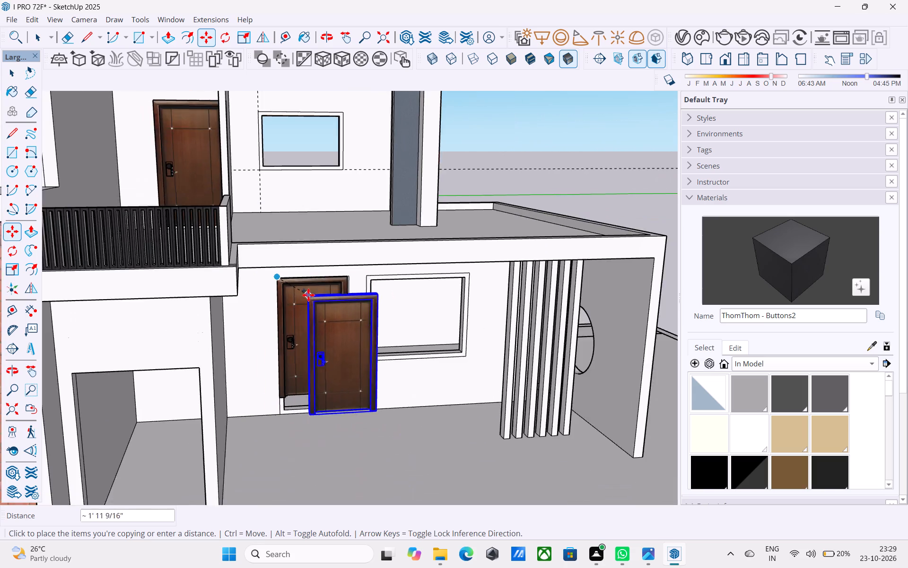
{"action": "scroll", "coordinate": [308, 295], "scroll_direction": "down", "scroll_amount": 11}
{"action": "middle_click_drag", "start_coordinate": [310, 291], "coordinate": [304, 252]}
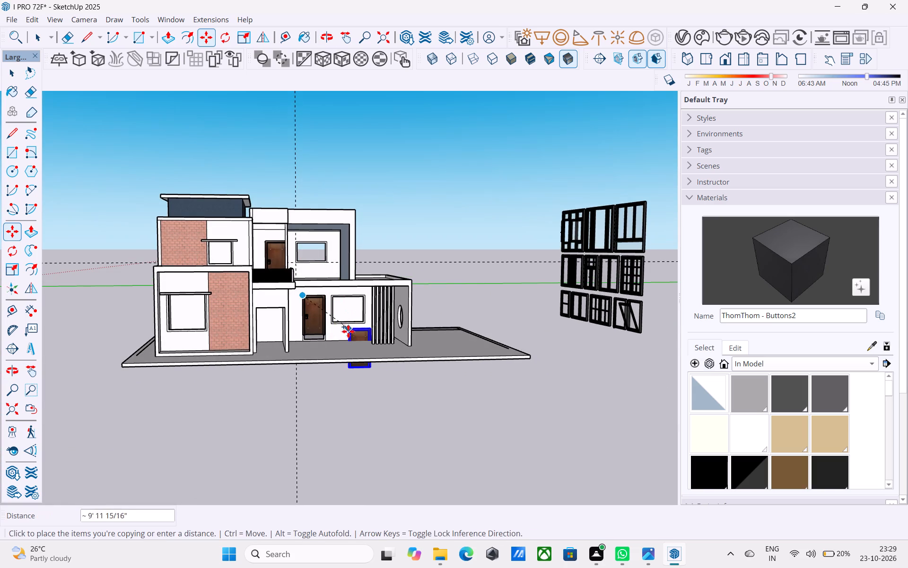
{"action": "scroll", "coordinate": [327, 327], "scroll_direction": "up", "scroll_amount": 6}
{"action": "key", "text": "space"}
Scale the ground-floor door vertically so its bottom edge reaches the floor line.
{"action": "scroll", "coordinate": [317, 331], "scroll_direction": "up", "scroll_amount": 4}
{"action": "key", "text": "s"}
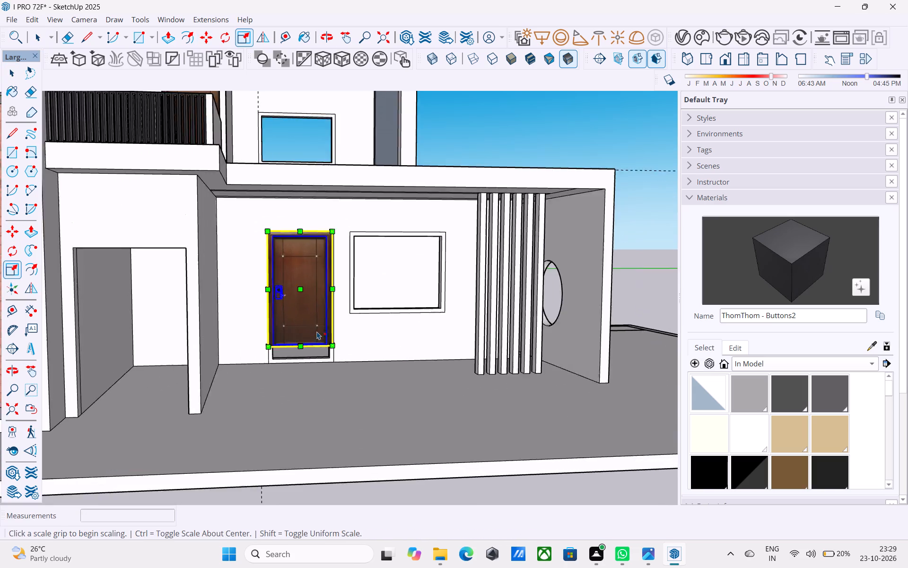
{"action": "scroll", "coordinate": [317, 331], "scroll_direction": "up", "scroll_amount": 8}
{"action": "middle_click_drag", "start_coordinate": [311, 352], "coordinate": [266, 279]}
{"action": "middle_click_drag", "start_coordinate": [255, 288], "coordinate": [265, 387]}
{"action": "scroll", "coordinate": [265, 386], "scroll_direction": "up", "scroll_amount": 1}
{"action": "scroll", "coordinate": [251, 329], "scroll_direction": "up", "scroll_amount": 2}
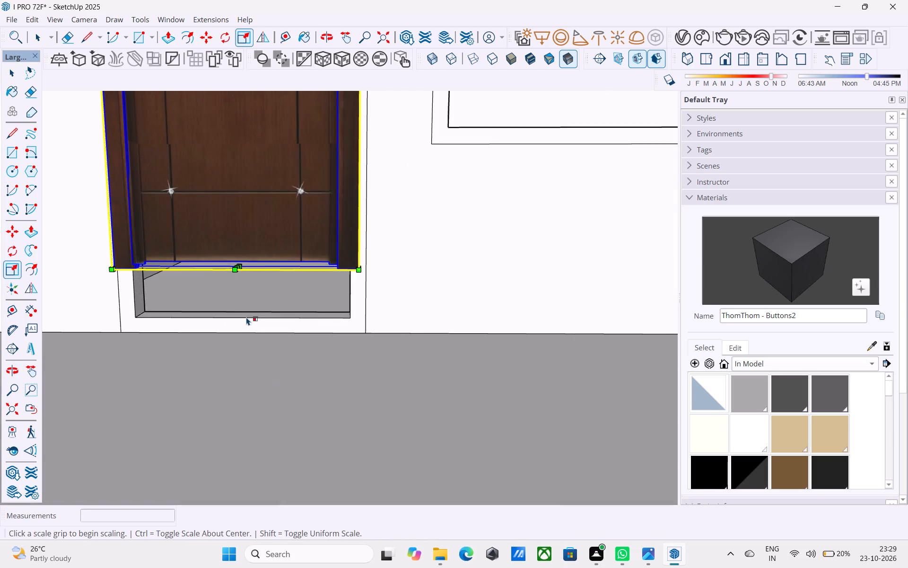
{"action": "scroll", "coordinate": [246, 317], "scroll_direction": "up", "scroll_amount": 3}
{"action": "middle_click_drag", "start_coordinate": [257, 363], "coordinate": [249, 348], "text": "shift"}
{"action": "scroll", "coordinate": [244, 275], "scroll_direction": "up", "scroll_amount": 1}
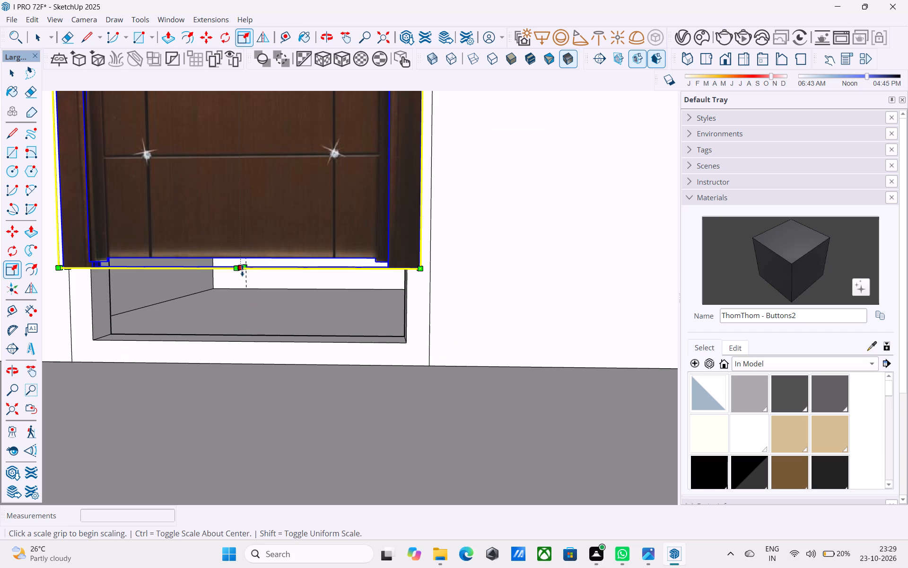
{"action": "left_click", "coordinate": [242, 270]}
{"action": "left_click", "coordinate": [253, 371]}
Scale the ground-floor door's width by about 1.02 so its side meets the doorway frame's outer edge.
{"action": "scroll", "coordinate": [300, 329], "scroll_direction": "down", "scroll_amount": 5}
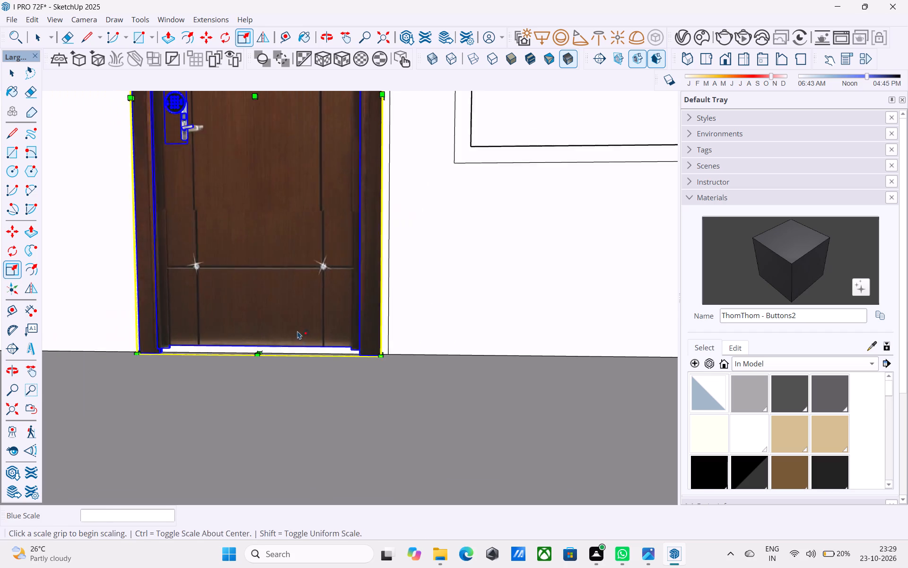
{"action": "middle_click_drag", "start_coordinate": [296, 333], "coordinate": [293, 362]}
{"action": "middle_click_drag", "start_coordinate": [310, 332], "coordinate": [201, 448], "text": "shift"}
{"action": "scroll", "coordinate": [340, 275], "scroll_direction": "up", "scroll_amount": 2}
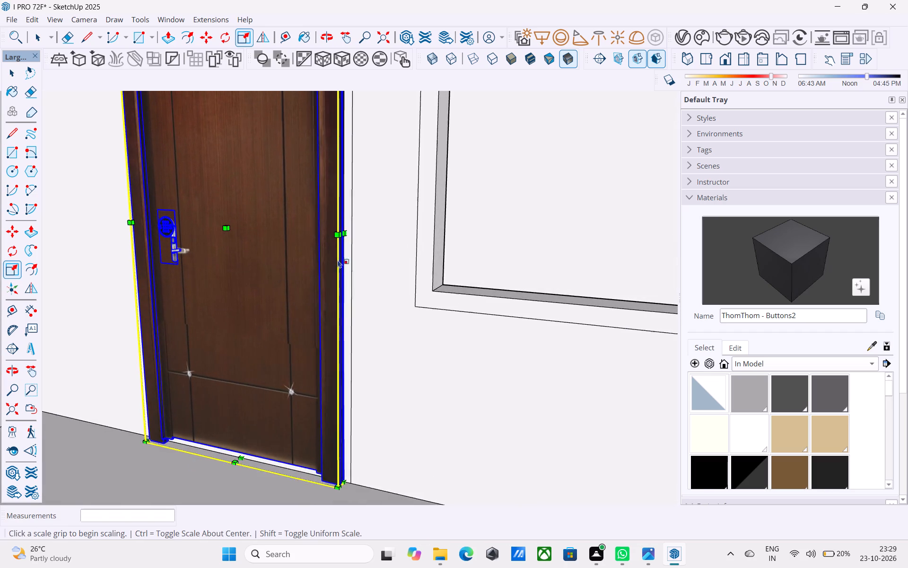
{"action": "left_click", "coordinate": [344, 231]}
{"action": "left_click", "coordinate": [350, 235]}
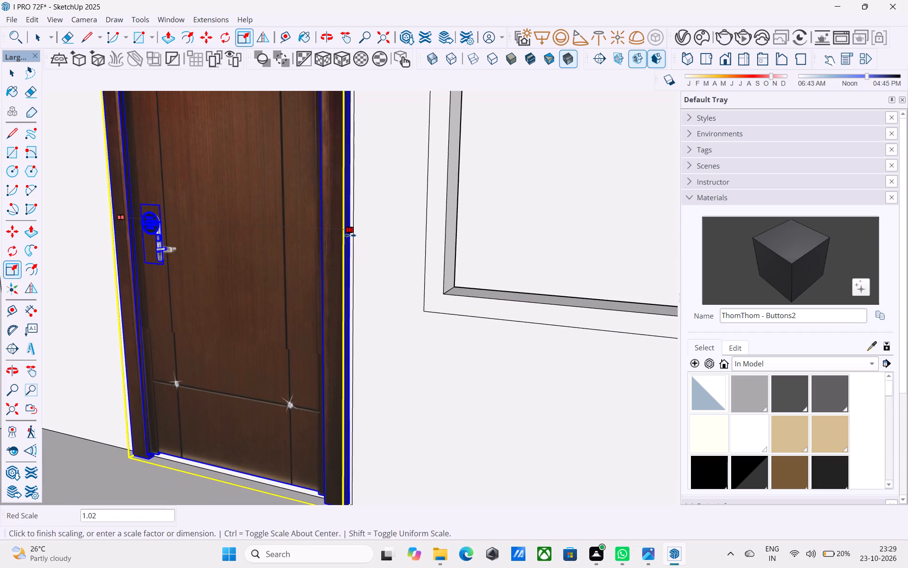
{"action": "middle_click_drag", "start_coordinate": [355, 245], "coordinate": [414, 232]}
{"action": "scroll", "coordinate": [369, 249], "scroll_direction": "down", "scroll_amount": 20}
{"action": "key", "text": "space"}
Explode the imported window and door frame set two levels so that each frame can be selected individually.
{"action": "scroll", "coordinate": [344, 274], "scroll_direction": "down", "scroll_amount": 5}
{"action": "middle_click_drag", "start_coordinate": [344, 274], "coordinate": [446, 299]}
{"action": "scroll", "coordinate": [343, 266], "scroll_direction": "down", "scroll_amount": 3}
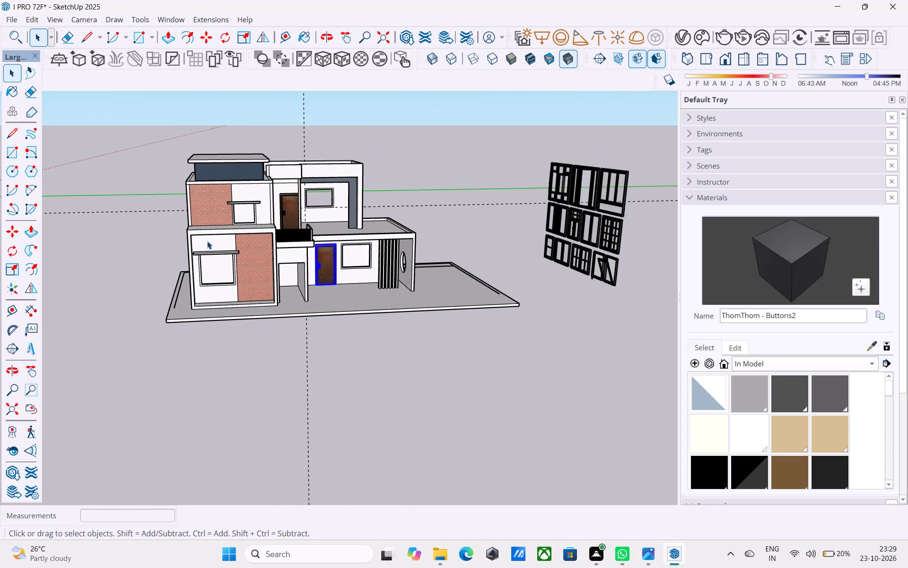
{"action": "scroll", "coordinate": [200, 240], "scroll_direction": "down", "scroll_amount": 2}
{"action": "middle_click_drag", "start_coordinate": [496, 254], "coordinate": [534, 253]}
{"action": "scroll", "coordinate": [542, 248], "scroll_direction": "up", "scroll_amount": 4}
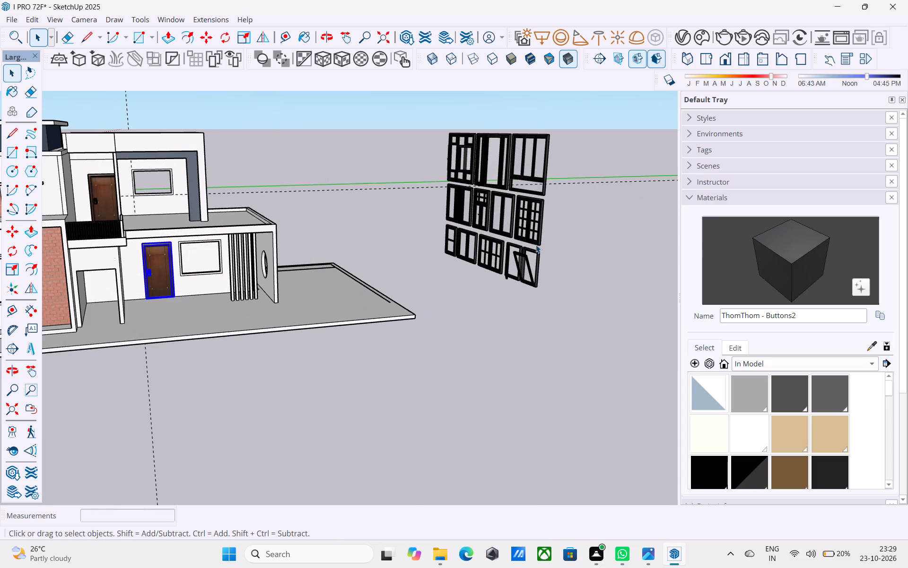
{"action": "middle_click_drag", "start_coordinate": [536, 245], "coordinate": [578, 242]}
{"action": "scroll", "coordinate": [532, 239], "scroll_direction": "up", "scroll_amount": 4}
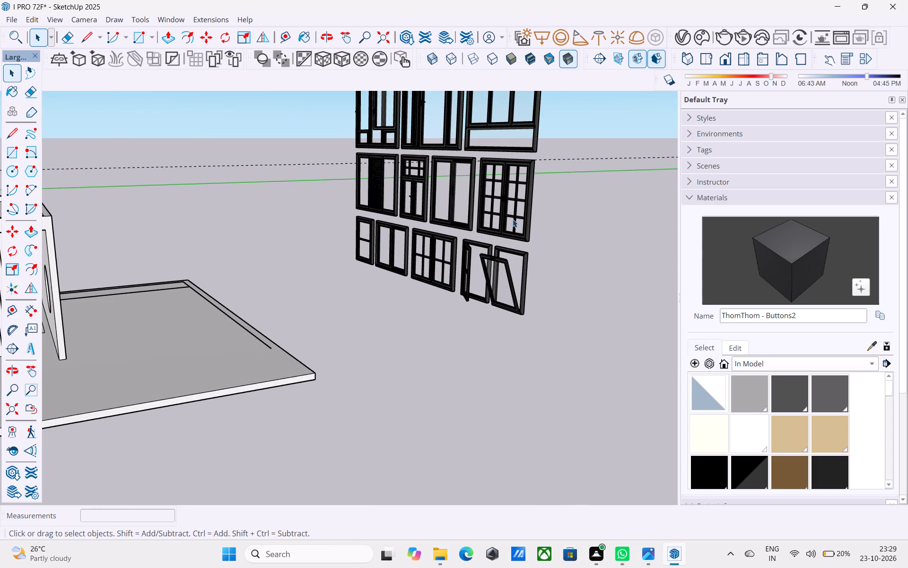
{"action": "left_click", "coordinate": [512, 219]}
{"action": "left_click", "coordinate": [512, 219]}
{"action": "right_click", "coordinate": [510, 219]}
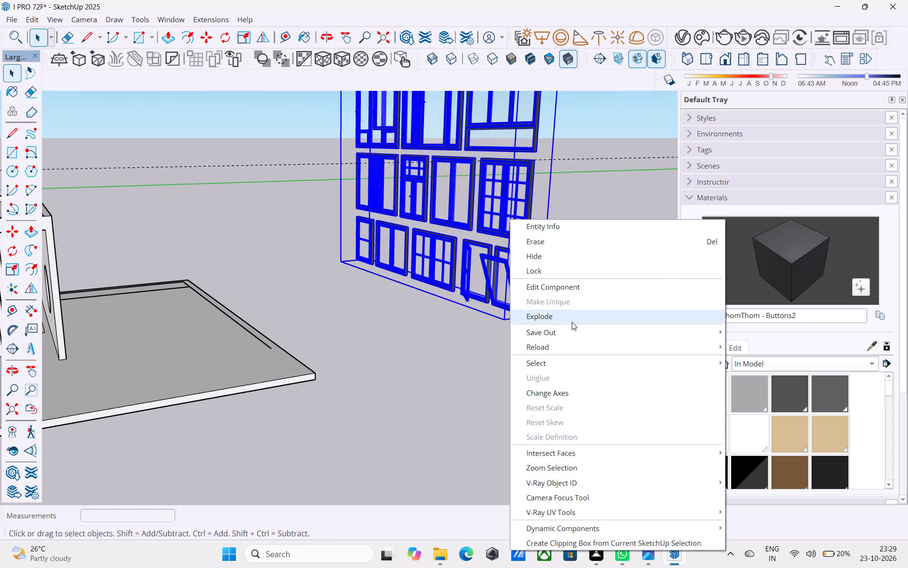
{"action": "left_click", "coordinate": [572, 322]}
{"action": "right_click", "coordinate": [500, 222]}
{"action": "left_click", "coordinate": [536, 313]}
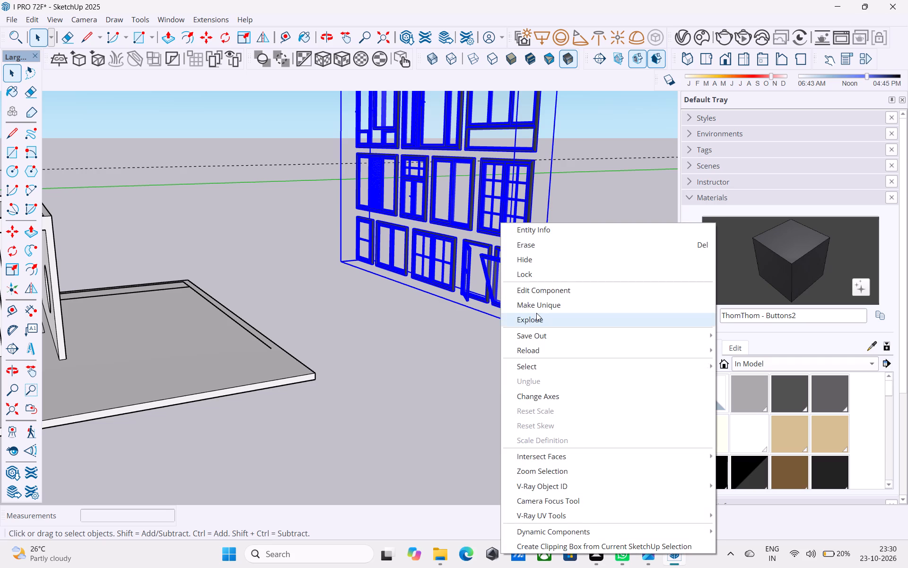
Move the double casement window with grid panes out of the frame set to the front edge of the house plot.
{"action": "left_click", "coordinate": [495, 205]}
{"action": "key", "text": "m"}
{"action": "left_click", "coordinate": [495, 205]}
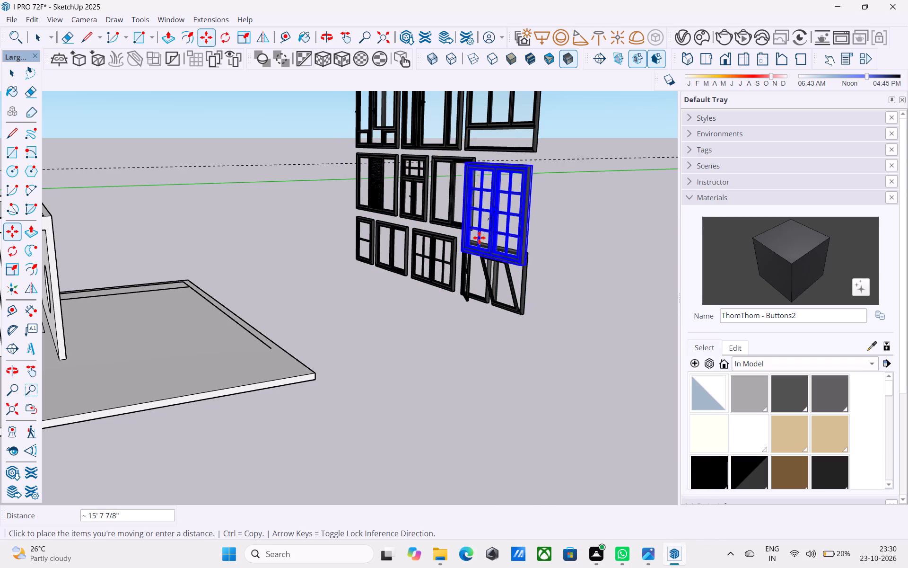
{"action": "scroll", "coordinate": [478, 237], "scroll_direction": "down", "scroll_amount": 6}
{"action": "left_click", "coordinate": [329, 350]}
Delete all the remaining frames of the imported set, keeping only the grid-pane window beside the plot.
{"action": "scroll", "coordinate": [487, 222], "scroll_direction": "down", "scroll_amount": 4}
{"action": "middle_click_drag", "start_coordinate": [465, 228], "coordinate": [393, 256]}
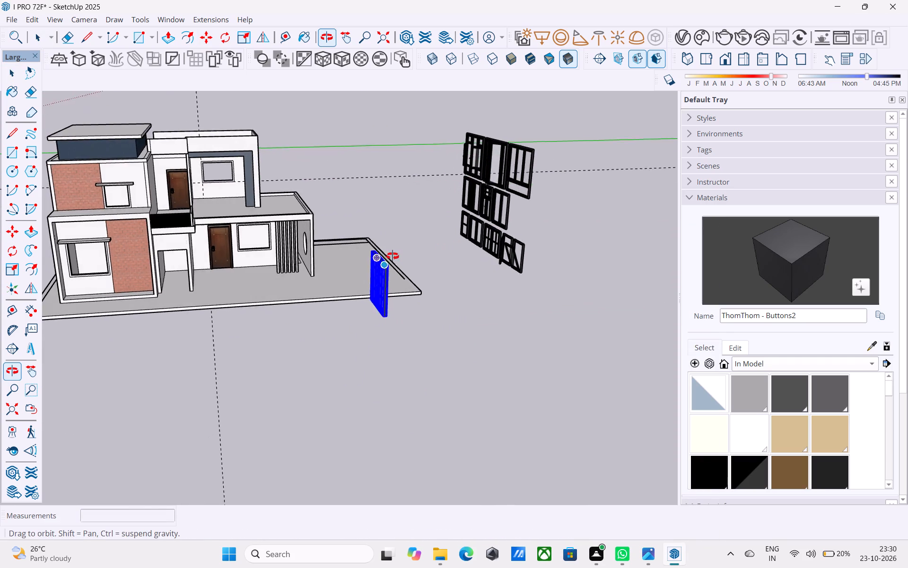
{"action": "middle_click_drag", "start_coordinate": [393, 256], "coordinate": [385, 259]}
{"action": "key", "text": "space"}
{"action": "left_click_drag", "start_coordinate": [543, 286], "coordinate": [468, 102]}
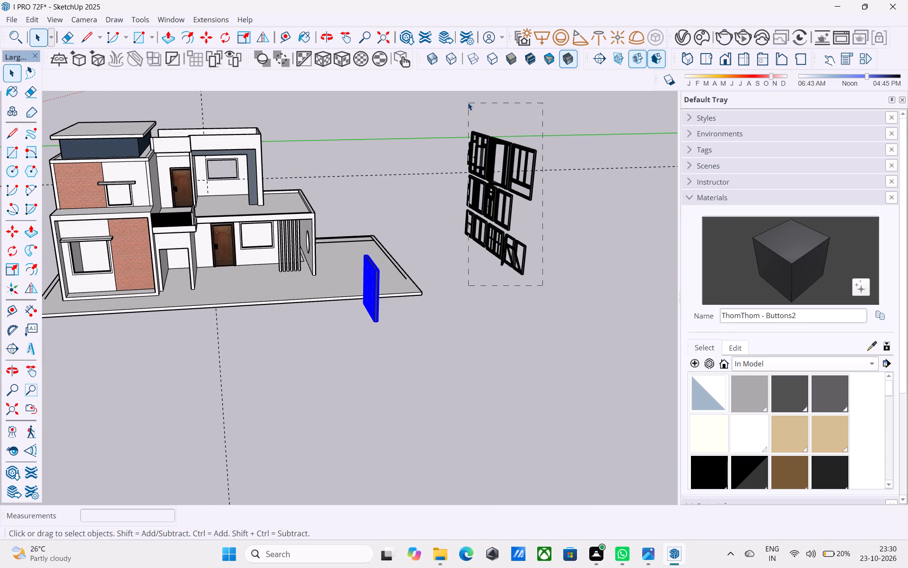
{"action": "left_click_drag", "start_coordinate": [468, 102], "coordinate": [465, 101]}
{"action": "key", "text": "Delete"}
Rotate the grid-pane window about the vertical axis so it runs parallel to the house's front facade.
{"action": "scroll", "coordinate": [470, 116], "scroll_direction": "down", "scroll_amount": 3}
{"action": "middle_click_drag", "start_coordinate": [453, 169], "coordinate": [428, 239]}
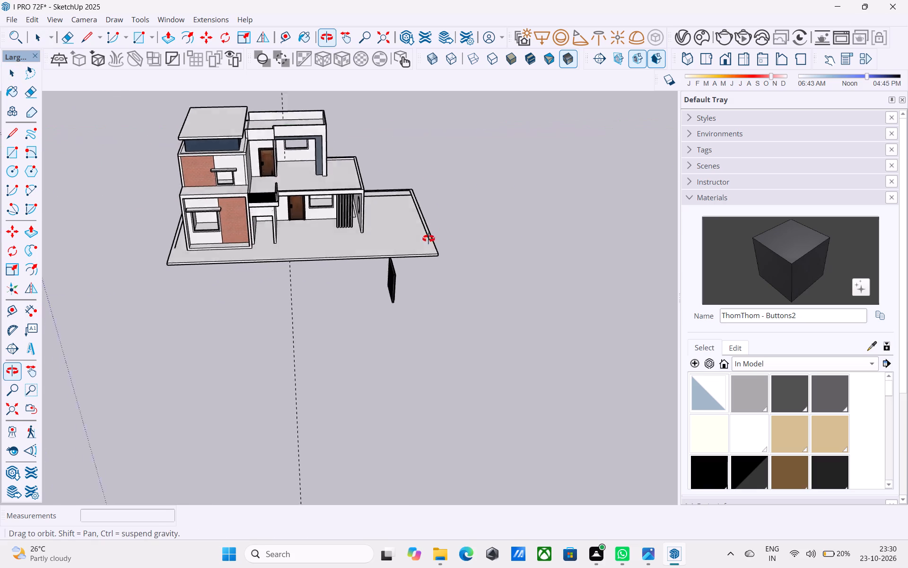
{"action": "middle_click_drag", "start_coordinate": [428, 239], "coordinate": [428, 246]}
{"action": "scroll", "coordinate": [403, 216], "scroll_direction": "down", "scroll_amount": 7}
{"action": "middle_click_drag", "start_coordinate": [394, 295], "coordinate": [392, 312]}
{"action": "scroll", "coordinate": [392, 312], "scroll_direction": "up", "scroll_amount": 9}
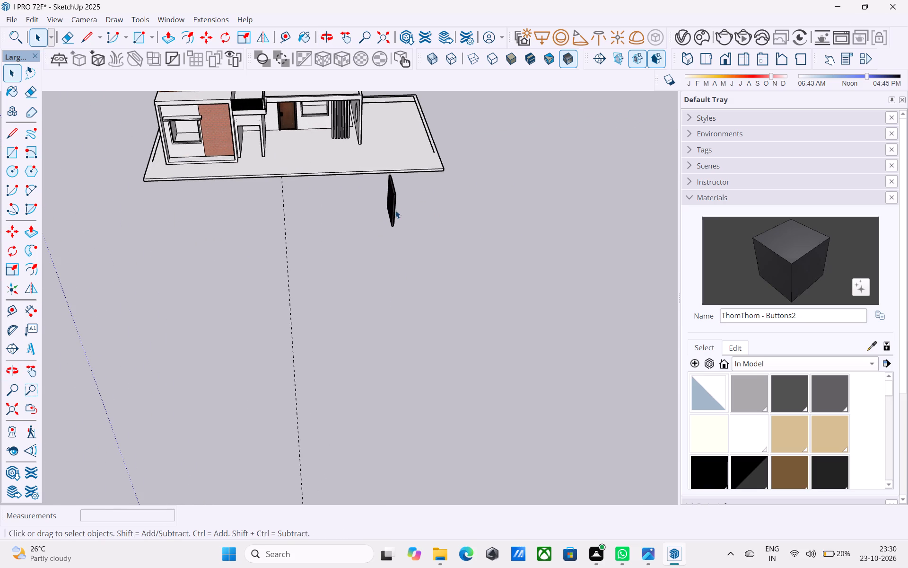
{"action": "left_click", "coordinate": [395, 209]}
{"action": "key", "text": "q"}
{"action": "left_click", "coordinate": [353, 271]}
{"action": "left_click", "coordinate": [418, 264]}
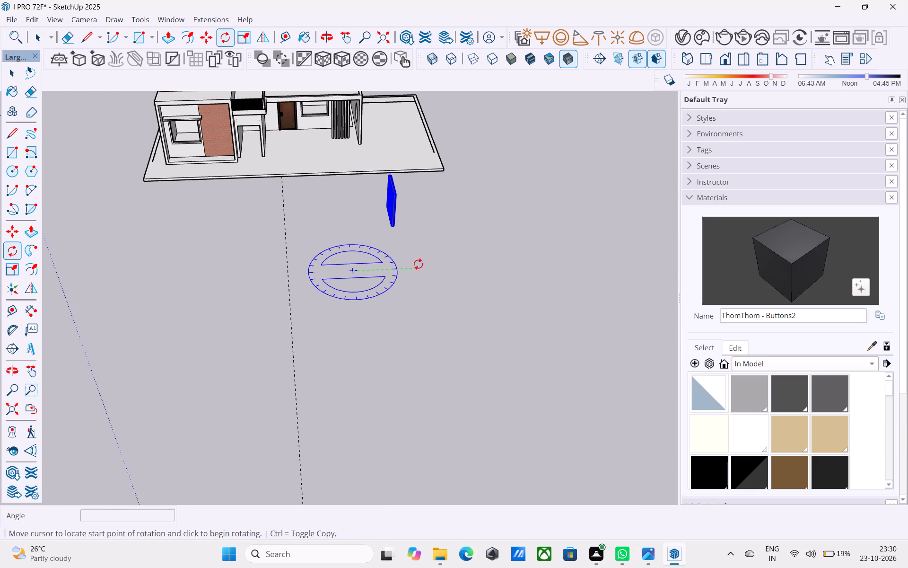
{"action": "left_click", "coordinate": [359, 316]}
Copy the grid-pane window from beside the plot into the ground-floor opening under the lintel, matching their upper-left corners.
{"action": "key", "text": "m"}
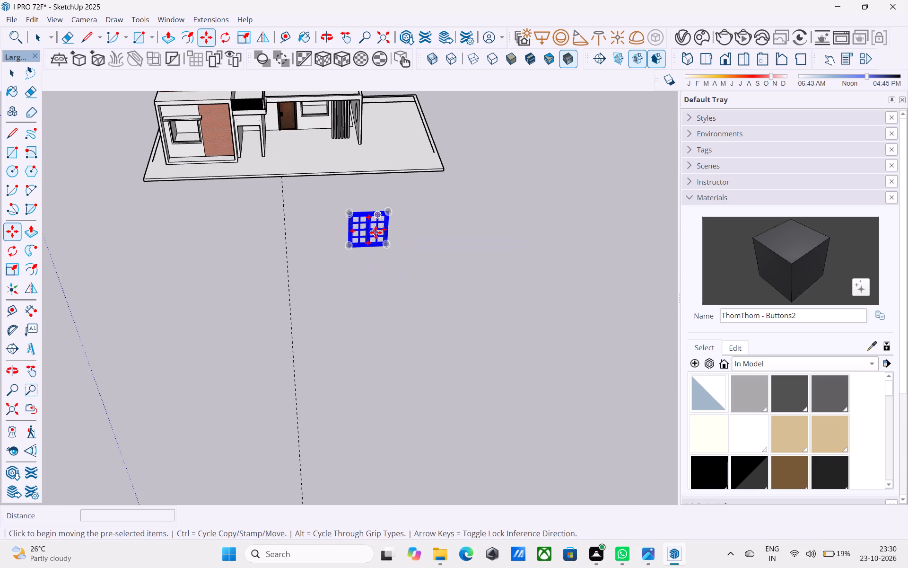
{"action": "scroll", "coordinate": [355, 197], "scroll_direction": "up", "scroll_amount": 13}
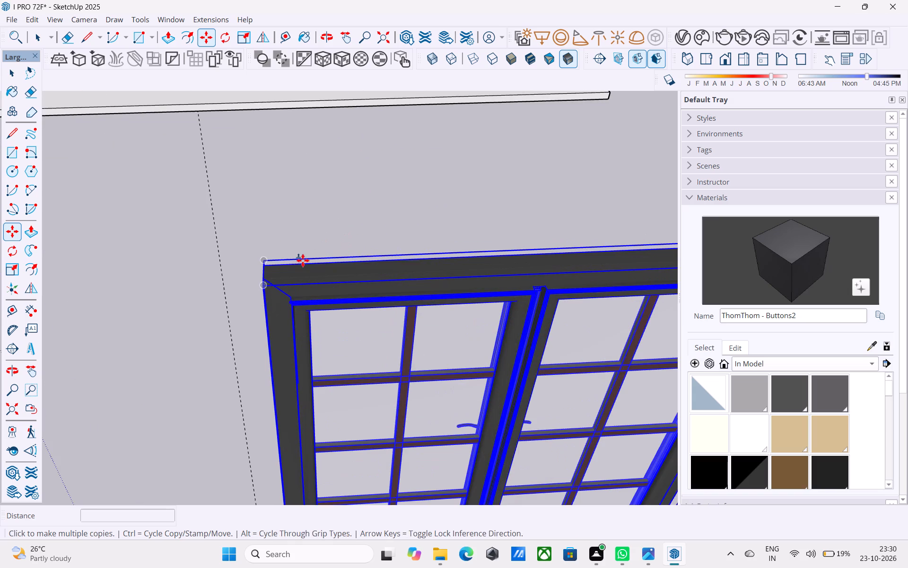
{"action": "left_click", "coordinate": [266, 262]}
{"action": "scroll", "coordinate": [285, 186], "scroll_direction": "down", "scroll_amount": 9}
{"action": "middle_click_drag", "start_coordinate": [300, 204], "coordinate": [499, 376], "text": "shift"}
{"action": "middle_click_drag", "start_coordinate": [186, 215], "coordinate": [226, 182]}
{"action": "scroll", "coordinate": [231, 224], "scroll_direction": "up", "scroll_amount": 13}
{"action": "middle_click_drag", "start_coordinate": [201, 241], "coordinate": [200, 197]}
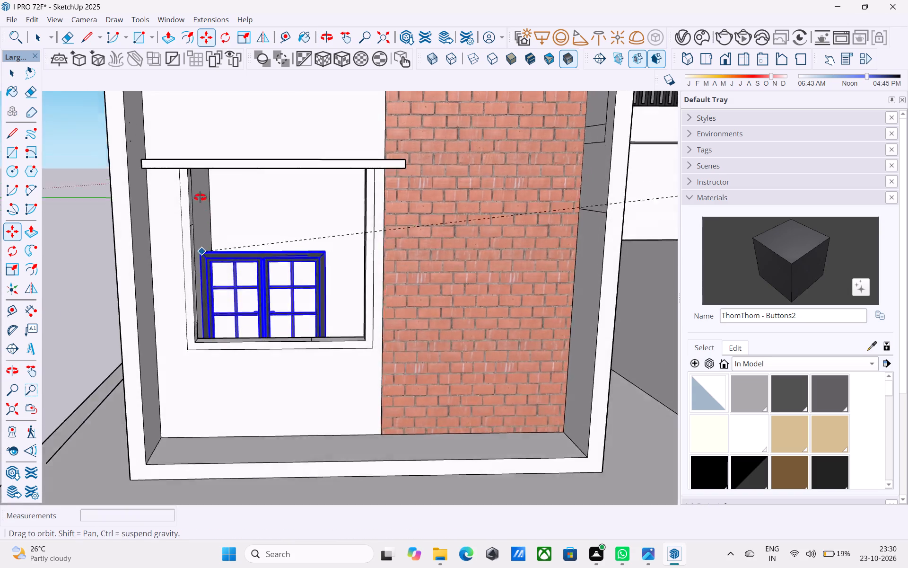
{"action": "middle_click_drag", "start_coordinate": [200, 197], "coordinate": [193, 176]}
{"action": "scroll", "coordinate": [198, 179], "scroll_direction": "up", "scroll_amount": 5}
{"action": "left_click", "coordinate": [173, 144]}
Place another copy of the grid-pane window in the upper-floor opening under the lintel, beside the brick panel.
{"action": "scroll", "coordinate": [235, 147], "scroll_direction": "down", "scroll_amount": 15}
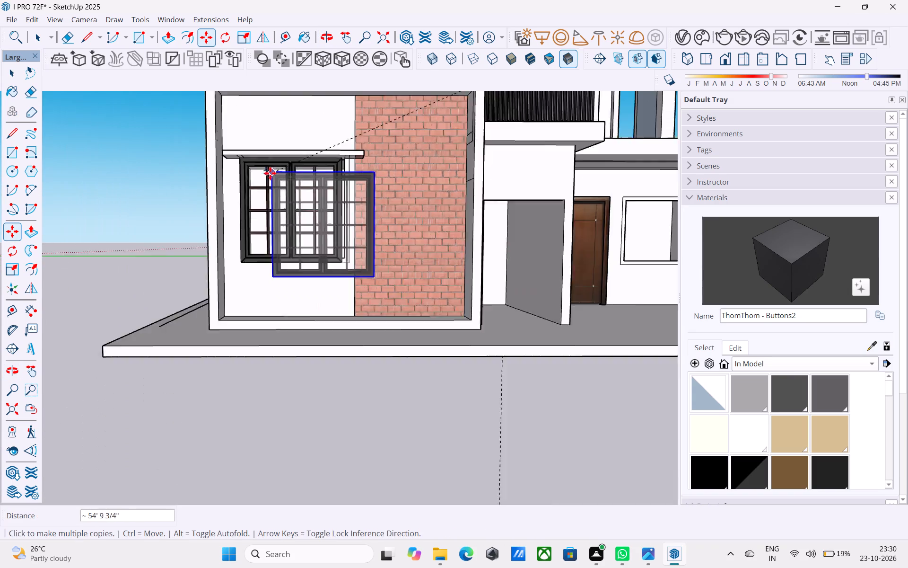
{"action": "scroll", "coordinate": [270, 173], "scroll_direction": "down", "scroll_amount": 4}
{"action": "middle_click_drag", "start_coordinate": [277, 193], "coordinate": [272, 374], "text": "shift"}
{"action": "scroll", "coordinate": [328, 248], "scroll_direction": "up", "scroll_amount": 11}
{"action": "middle_click_drag", "start_coordinate": [323, 265], "coordinate": [326, 255]}
{"action": "scroll", "coordinate": [320, 255], "scroll_direction": "up", "scroll_amount": 4}
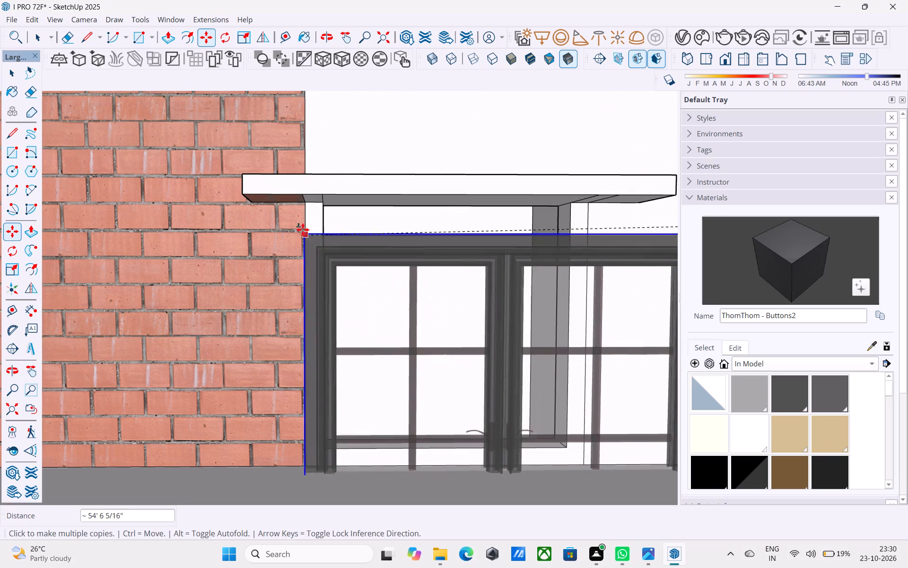
{"action": "left_click", "coordinate": [304, 206]}
Place a copy of the grid-pane window at the upper-left corner of the upper-floor terrace wall's opening.
{"action": "scroll", "coordinate": [225, 195], "scroll_direction": "down", "scroll_amount": 16}
{"action": "middle_click_drag", "start_coordinate": [366, 199], "coordinate": [216, 284], "text": "shift"}
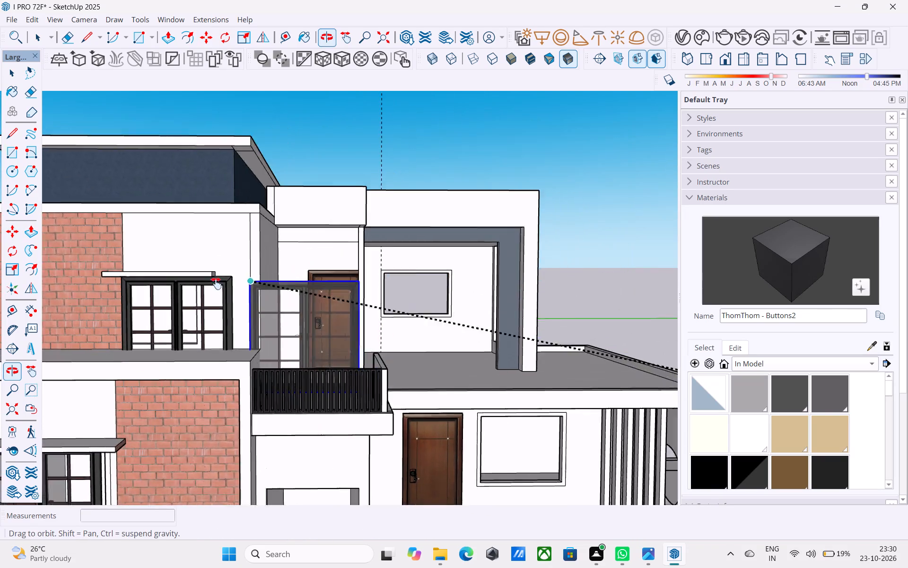
{"action": "middle_click_drag", "start_coordinate": [216, 284], "coordinate": [213, 284], "text": "shift"}
{"action": "scroll", "coordinate": [389, 279], "scroll_direction": "up", "scroll_amount": 5}
{"action": "scroll", "coordinate": [344, 261], "scroll_direction": "down", "scroll_amount": 5}
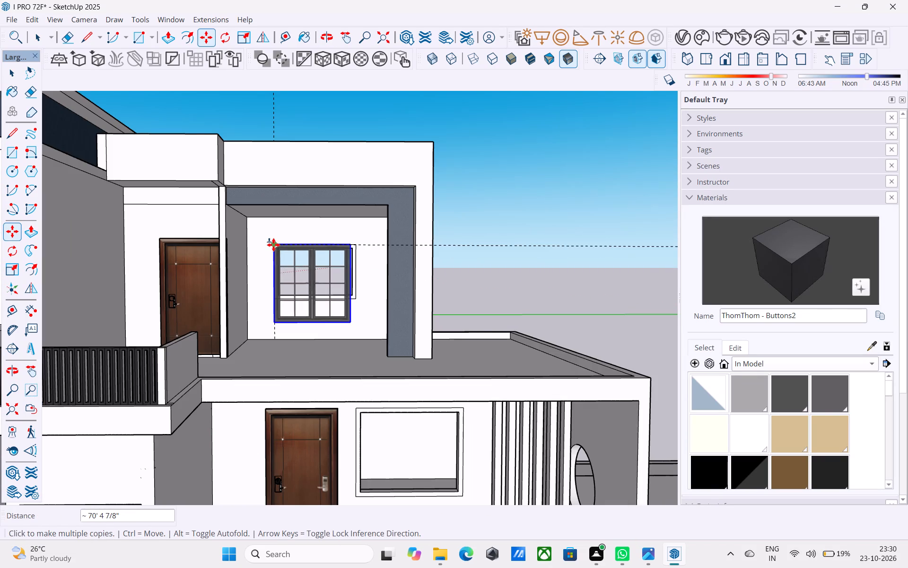
{"action": "left_click", "coordinate": [273, 245]}
Place a last copy of the grid-pane window at the upper-left corner of the opening beside the ground-floor entrance door.
{"action": "scroll", "coordinate": [287, 221], "scroll_direction": "down", "scroll_amount": 7}
{"action": "scroll", "coordinate": [329, 324], "scroll_direction": "up", "scroll_amount": 3}
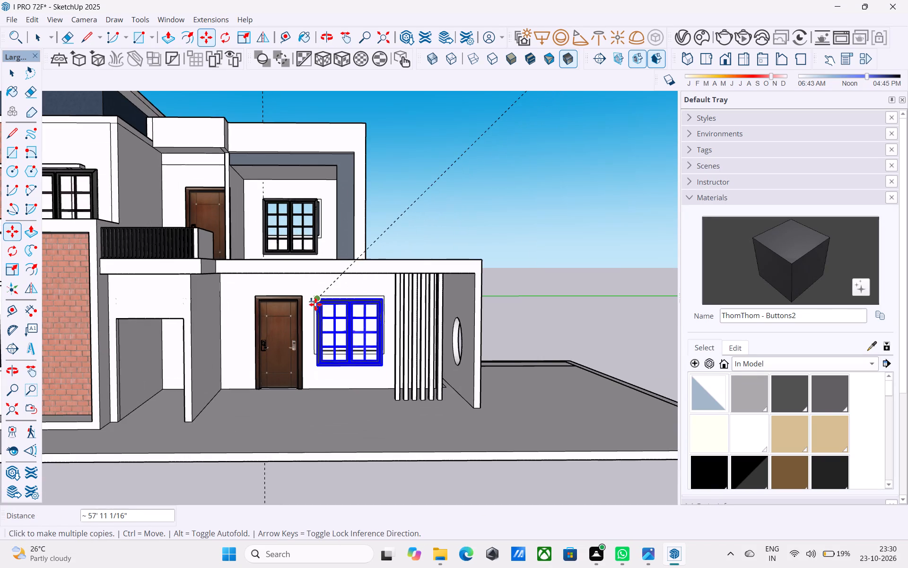
{"action": "scroll", "coordinate": [315, 303], "scroll_direction": "up", "scroll_amount": 6}
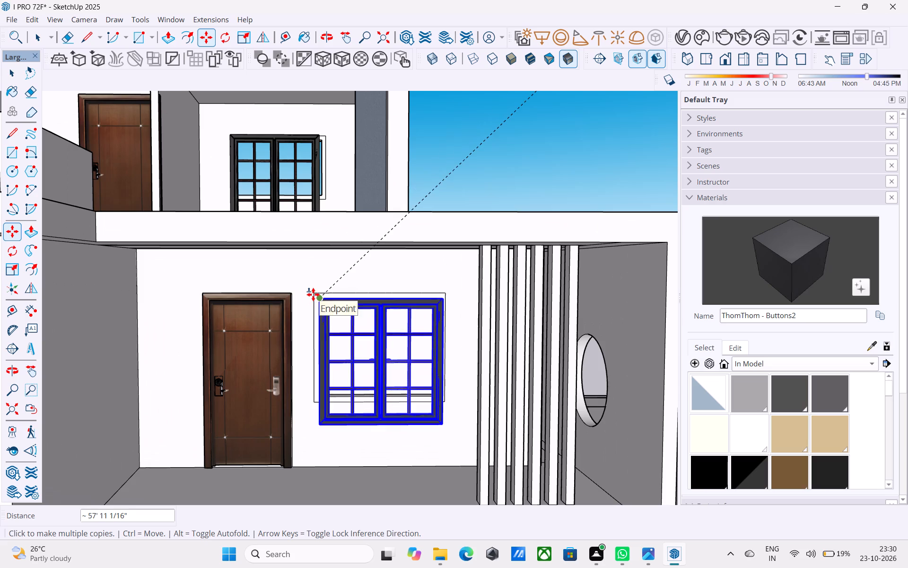
{"action": "scroll", "coordinate": [313, 294], "scroll_direction": "up", "scroll_amount": 6}
{"action": "left_click", "coordinate": [313, 295]}
{"action": "scroll", "coordinate": [313, 263], "scroll_direction": "down", "scroll_amount": 12}
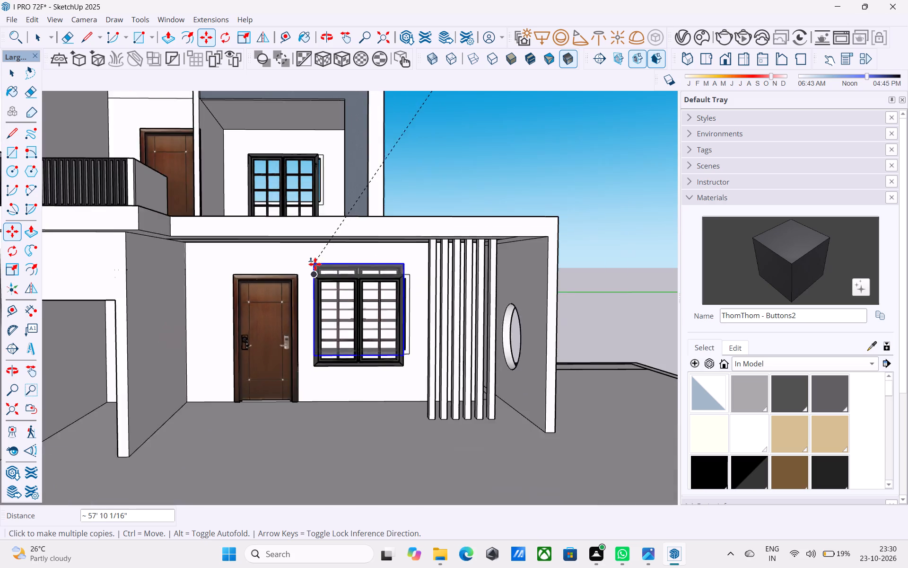
{"action": "scroll", "coordinate": [315, 264], "scroll_direction": "down", "scroll_amount": 11}
{"action": "key", "text": "space"}
Stretch the ground-floor window beside the brick panel horizontally to the far edge of its opening.
{"action": "middle_click_drag", "start_coordinate": [324, 266], "coordinate": [435, 280]}
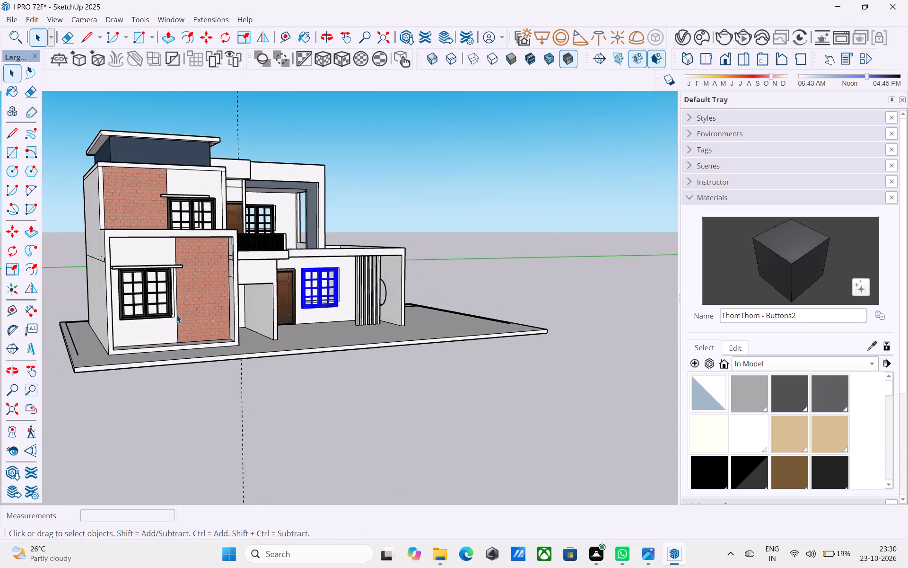
{"action": "middle_click_drag", "start_coordinate": [168, 313], "coordinate": [286, 310]}
{"action": "scroll", "coordinate": [284, 310], "scroll_direction": "up", "scroll_amount": 5}
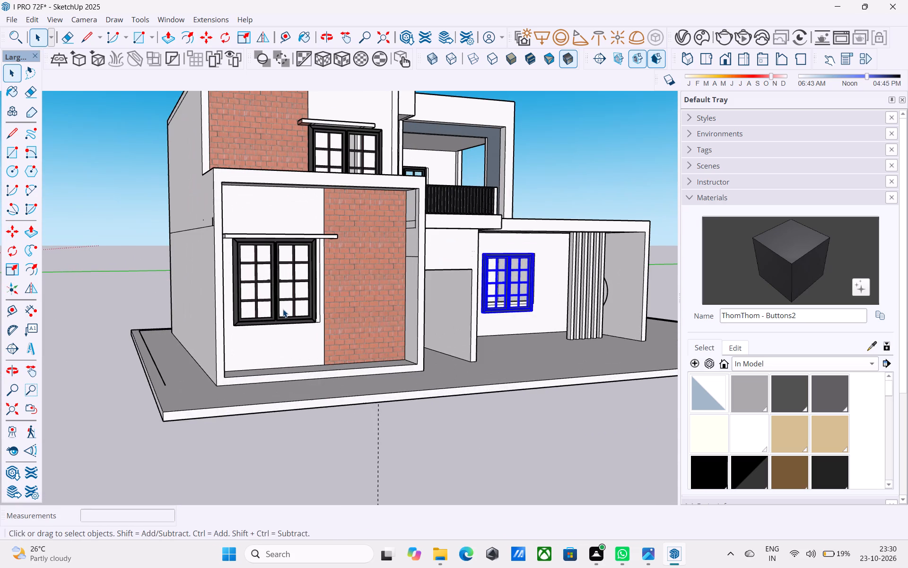
{"action": "left_click", "coordinate": [281, 309]}
{"action": "scroll", "coordinate": [281, 309], "scroll_direction": "up", "scroll_amount": 5}
{"action": "key", "text": "s"}
{"action": "middle_click_drag", "start_coordinate": [330, 284], "coordinate": [269, 301]}
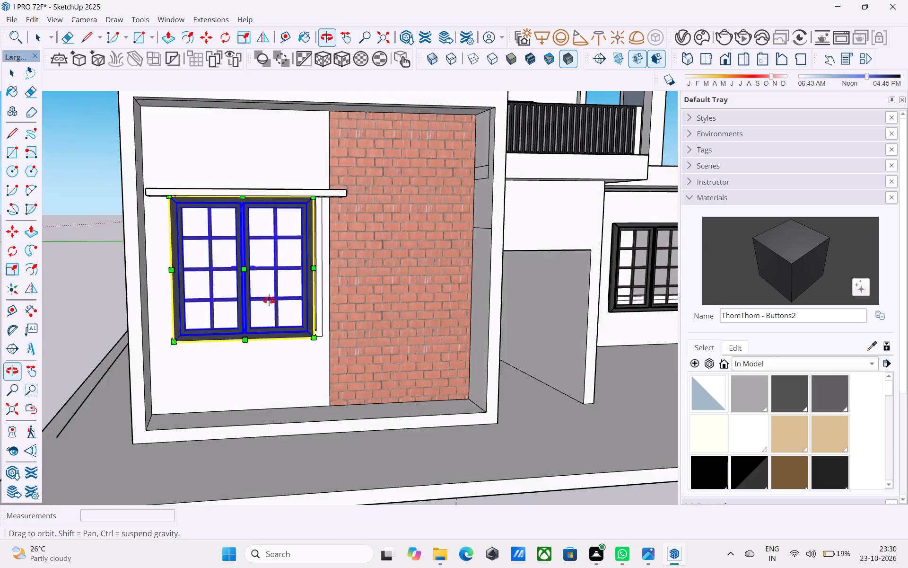
{"action": "middle_click_drag", "start_coordinate": [269, 301], "coordinate": [212, 319]}
{"action": "scroll", "coordinate": [272, 284], "scroll_direction": "up", "scroll_amount": 7}
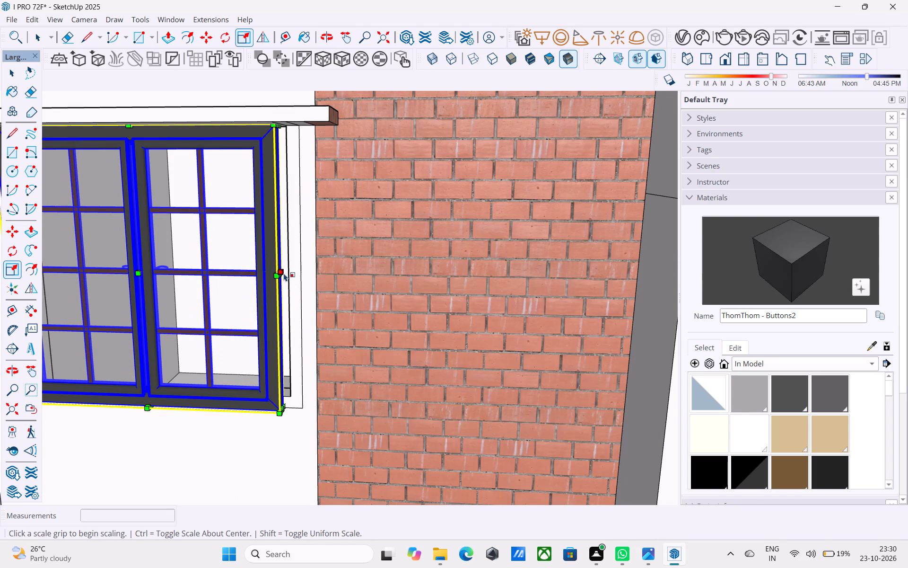
{"action": "left_click", "coordinate": [282, 273]}
{"action": "left_click", "coordinate": [299, 276]}
{"action": "scroll", "coordinate": [310, 260], "scroll_direction": "down", "scroll_amount": 2}
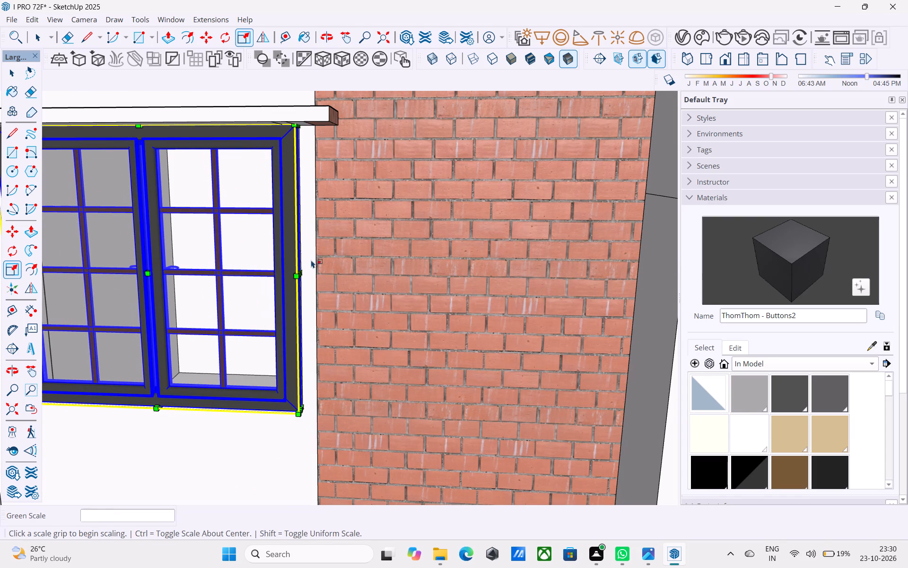
{"action": "scroll", "coordinate": [311, 260], "scroll_direction": "down", "scroll_amount": 3}
{"action": "middle_click_drag", "start_coordinate": [312, 265], "coordinate": [330, 224]}
{"action": "key", "text": "space"}
Scale the window beside the ground-floor entrance door uniformly by 0.86 so its height matches the opening.
{"action": "scroll", "coordinate": [326, 224], "scroll_direction": "down", "scroll_amount": 10}
{"action": "middle_click_drag", "start_coordinate": [326, 228], "coordinate": [196, 287], "text": "shift"}
{"action": "middle_click_drag", "start_coordinate": [291, 272], "coordinate": [268, 284], "text": "shift"}
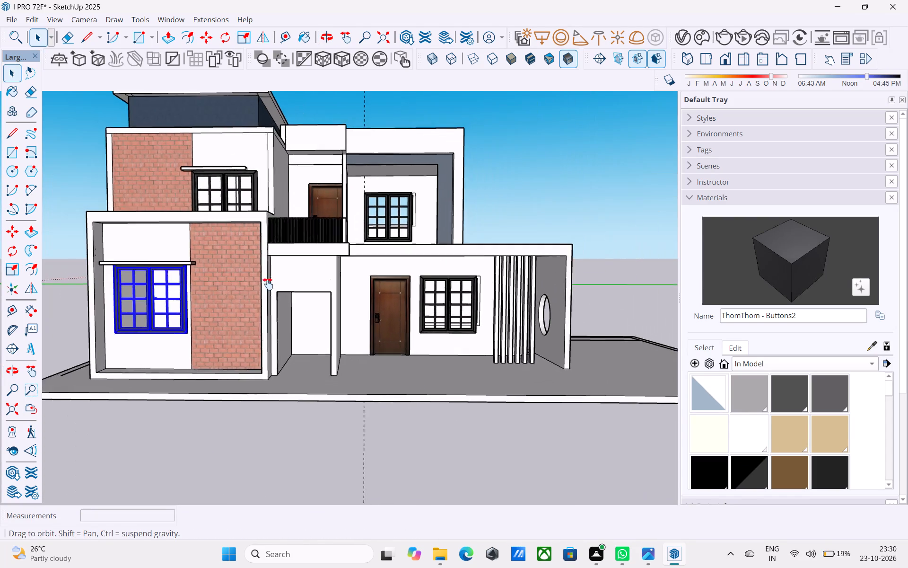
{"action": "middle_click_drag", "start_coordinate": [268, 284], "coordinate": [218, 298], "text": "shift"}
{"action": "middle_click_drag", "start_coordinate": [342, 315], "coordinate": [274, 314], "text": "shift"}
{"action": "scroll", "coordinate": [276, 314], "scroll_direction": "up", "scroll_amount": 6, "text": "shift"}
{"action": "left_click", "coordinate": [334, 331]}
{"action": "middle_click_drag", "start_coordinate": [369, 331], "coordinate": [358, 333]}
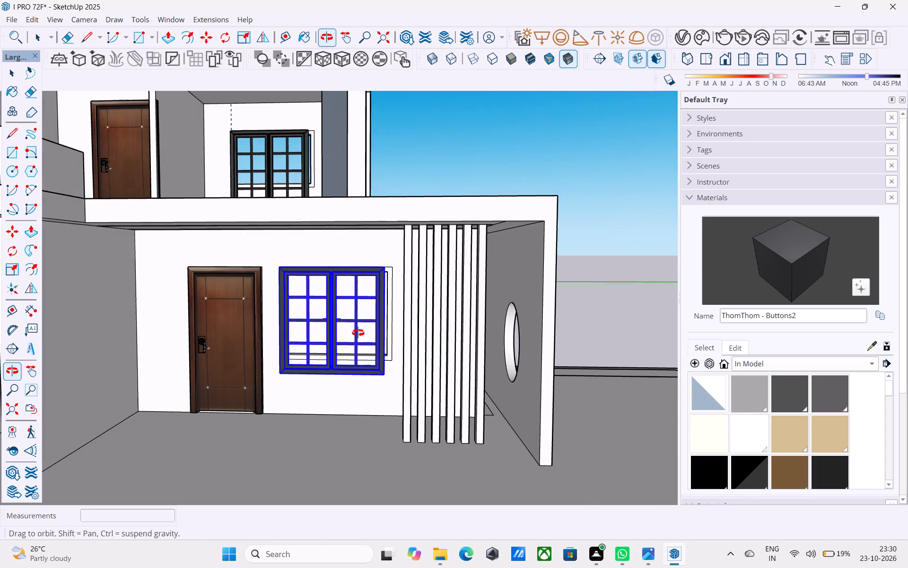
{"action": "middle_click_drag", "start_coordinate": [358, 333], "coordinate": [357, 333]}
{"action": "key", "text": "s"}
{"action": "scroll", "coordinate": [384, 321], "scroll_direction": "up", "scroll_amount": 7}
{"action": "middle_click_drag", "start_coordinate": [378, 320], "coordinate": [361, 322]}
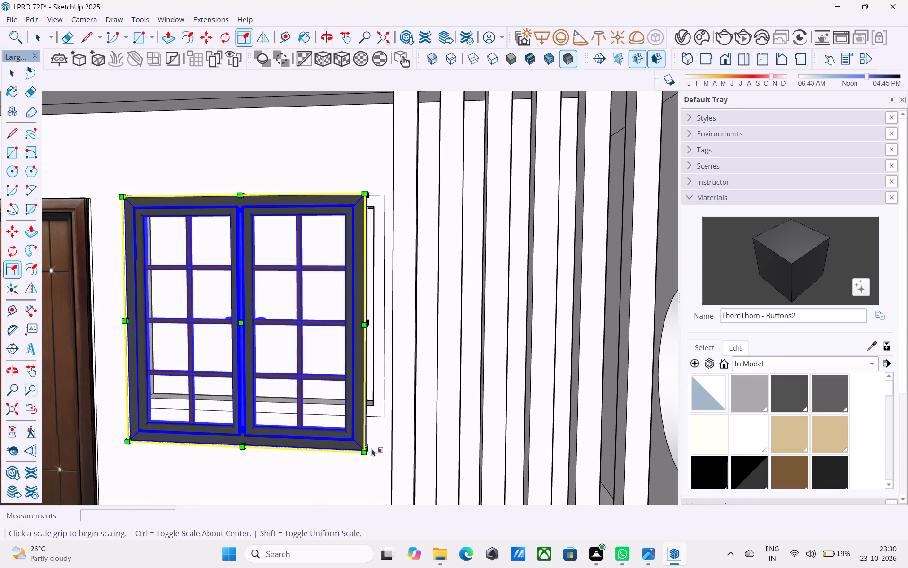
{"action": "left_click", "coordinate": [367, 451]}
{"action": "left_click", "coordinate": [345, 401]}
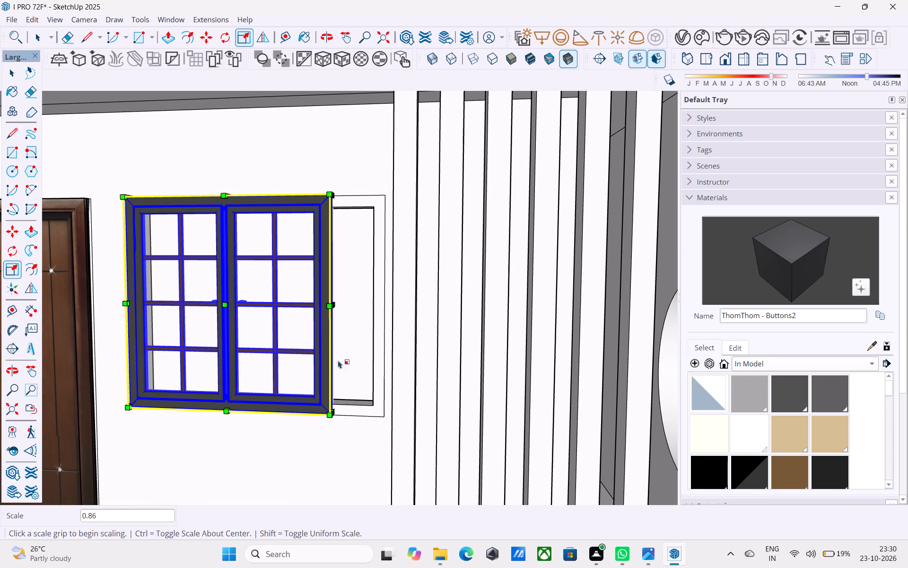
Stretch the window beside the entrance door horizontally to the far edge of its opening.
{"action": "scroll", "coordinate": [335, 333], "scroll_direction": "up", "scroll_amount": 4}
{"action": "left_click", "coordinate": [328, 258]}
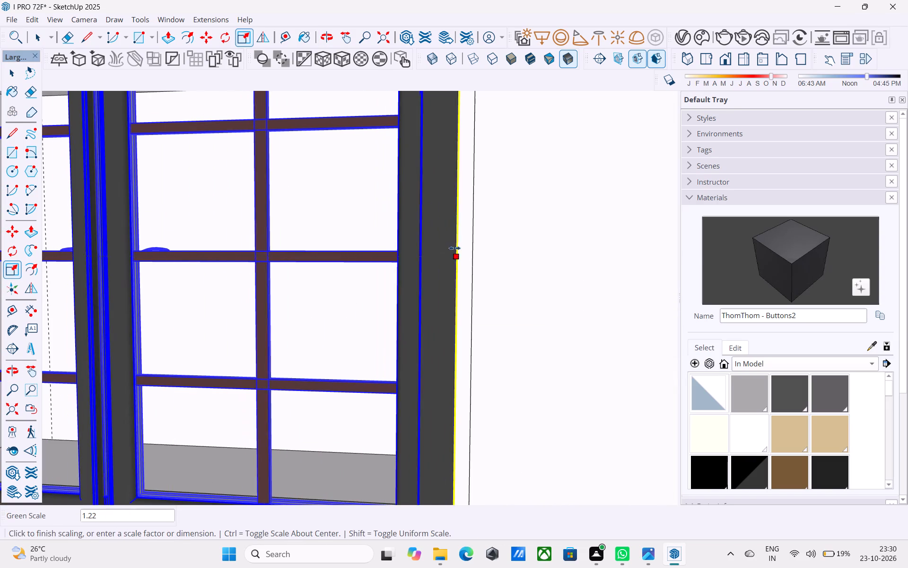
{"action": "left_click", "coordinate": [470, 254]}
{"action": "scroll", "coordinate": [470, 254], "scroll_direction": "down", "scroll_amount": 15}
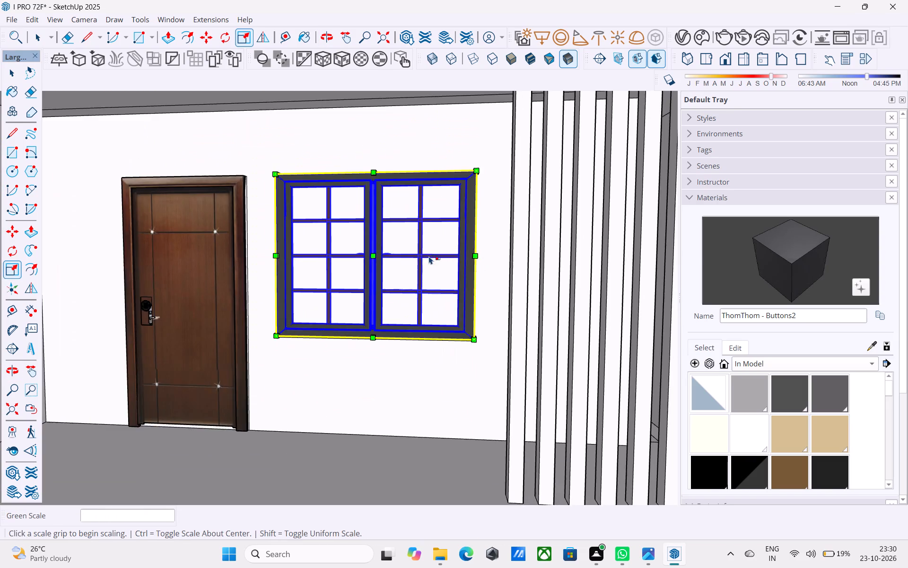
Scale the upper-floor terrace window uniformly by 0.70, then fine-tune it by 1.01 to match the opening's height.
{"action": "scroll", "coordinate": [429, 256], "scroll_direction": "down", "scroll_amount": 2}
{"action": "middle_click_drag", "start_coordinate": [403, 257], "coordinate": [410, 394]}
{"action": "middle_click_drag", "start_coordinate": [365, 302], "coordinate": [415, 414], "text": "shift"}
{"action": "scroll", "coordinate": [384, 305], "scroll_direction": "up", "scroll_amount": 5}
{"action": "key", "text": "space"}
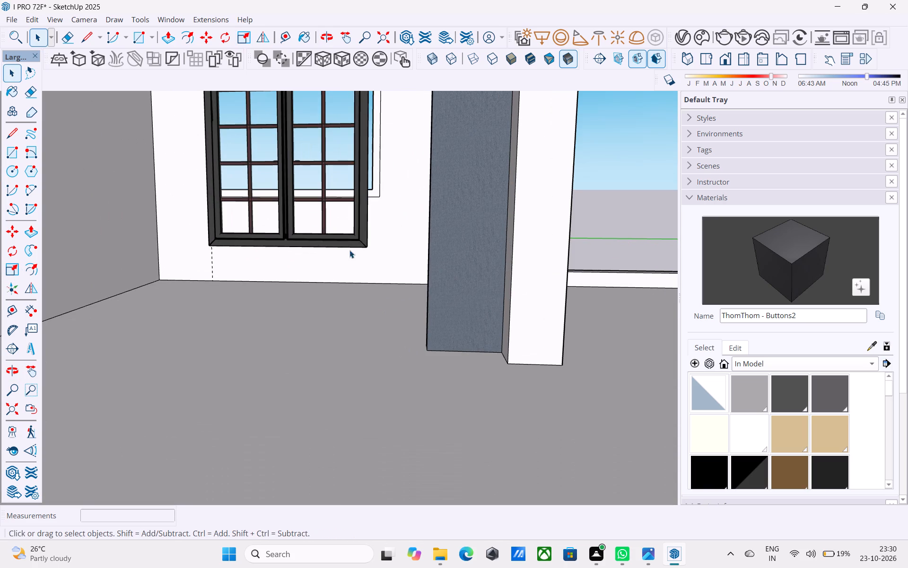
{"action": "left_click", "coordinate": [340, 234]}
{"action": "middle_click_drag", "start_coordinate": [340, 234], "coordinate": [362, 345]}
{"action": "key", "text": "s"}
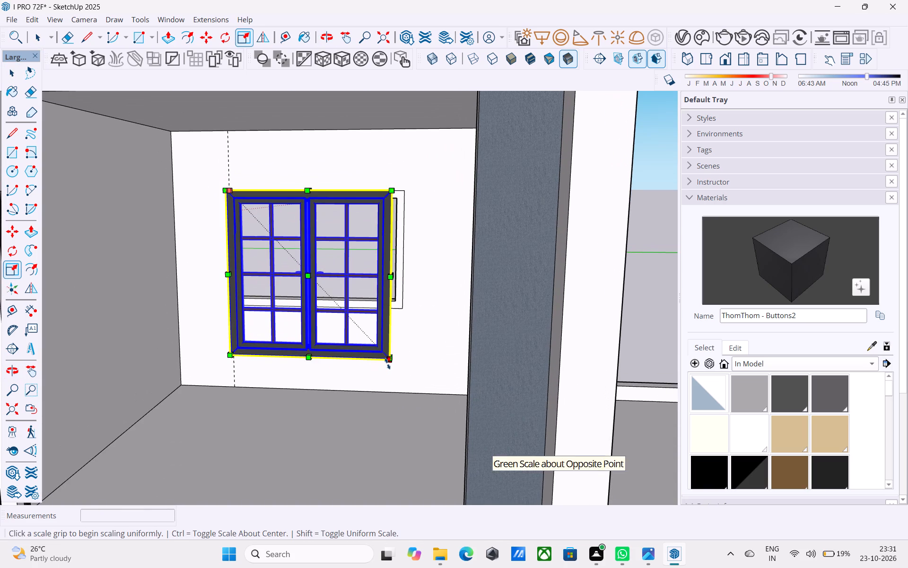
{"action": "left_click", "coordinate": [387, 364]}
{"action": "left_click", "coordinate": [349, 302]}
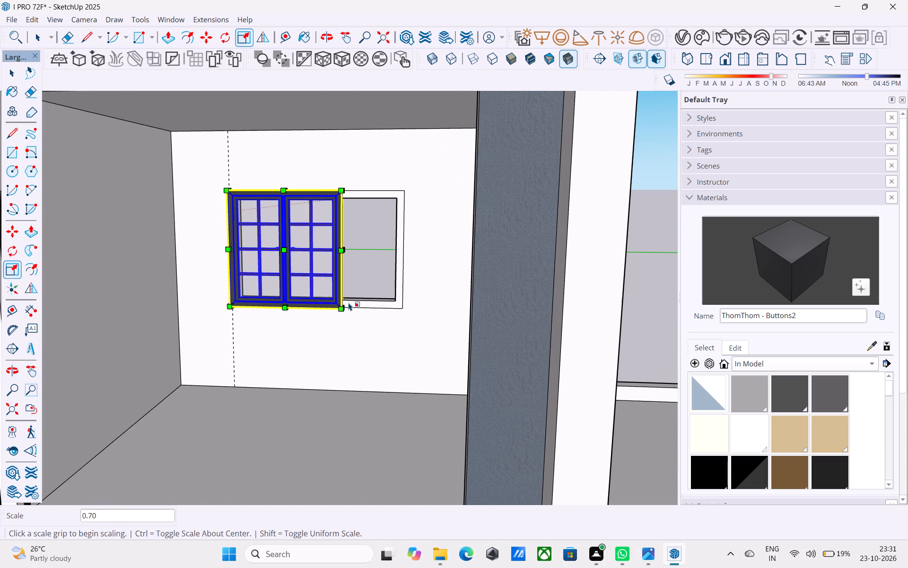
{"action": "middle_click_drag", "start_coordinate": [359, 242], "coordinate": [370, 176]}
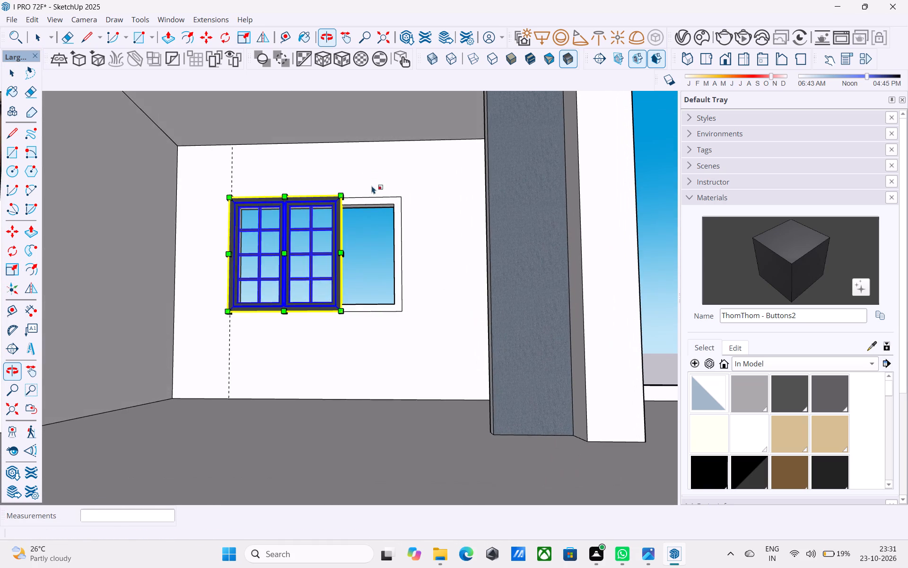
{"action": "scroll", "coordinate": [349, 340], "scroll_direction": "up", "scroll_amount": 11}
{"action": "left_click", "coordinate": [348, 289]}
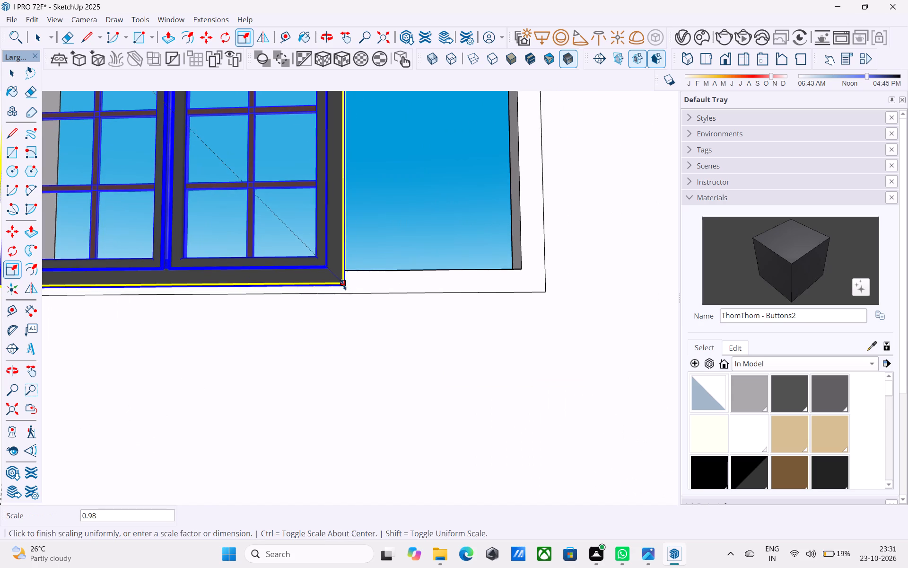
{"action": "left_click", "coordinate": [345, 289]}
{"action": "left_click", "coordinate": [345, 287]}
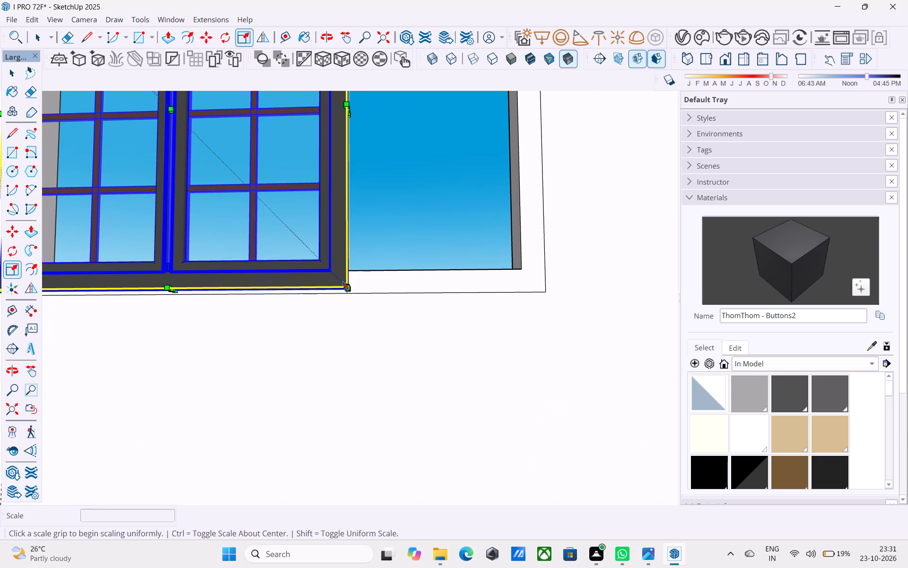
{"action": "left_click", "coordinate": [348, 291]}
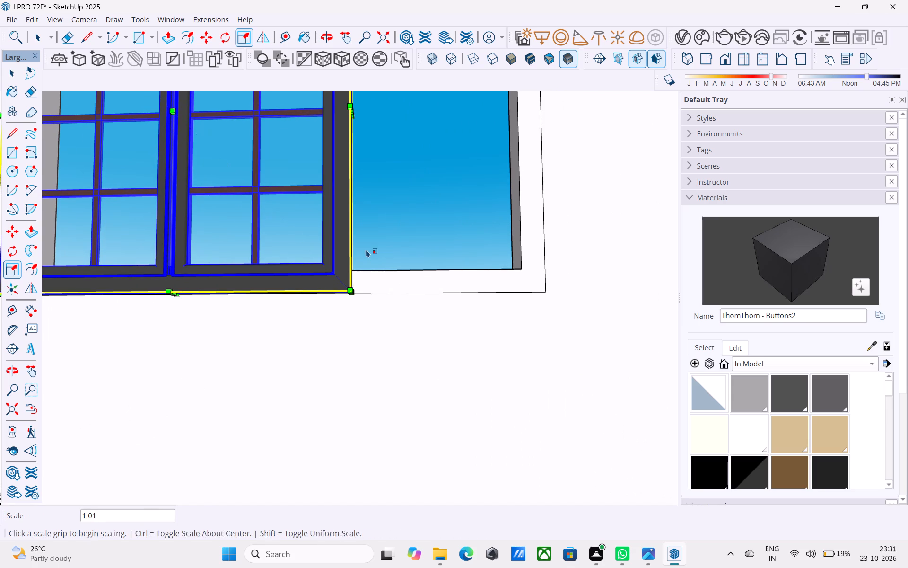
Stretch the upper-floor terrace window's width by about 1.53 to fill the opening.
{"action": "middle_click_drag", "start_coordinate": [366, 249], "coordinate": [266, 465], "text": "shift"}
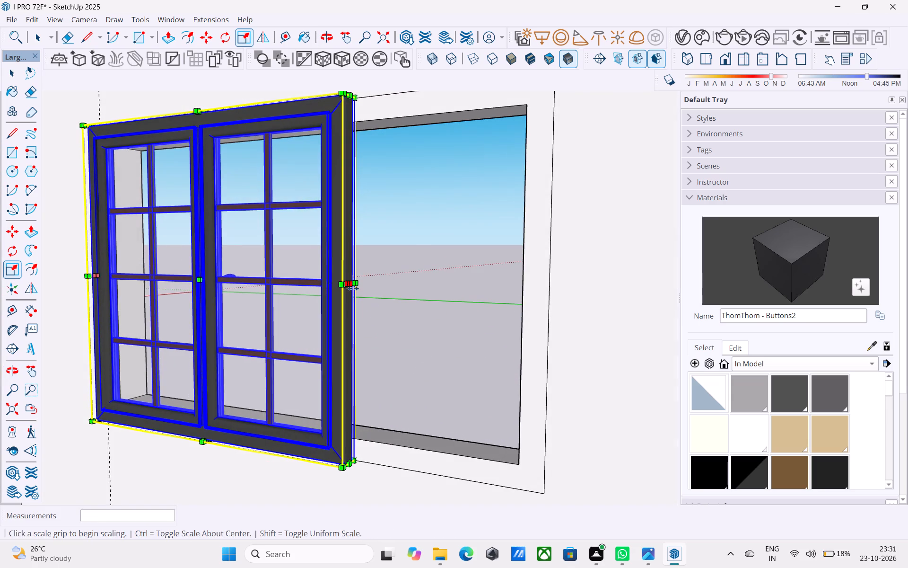
{"action": "scroll", "coordinate": [353, 288], "scroll_direction": "up", "scroll_amount": 3}
{"action": "left_click", "coordinate": [350, 285]}
{"action": "scroll", "coordinate": [356, 286], "scroll_direction": "down", "scroll_amount": 5}
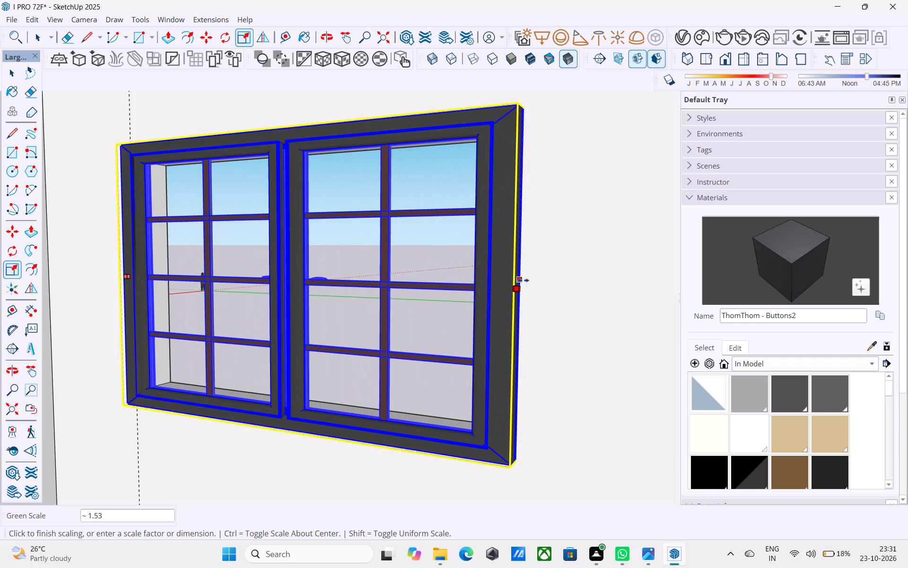
{"action": "left_click", "coordinate": [523, 280]}
{"action": "middle_click_drag", "start_coordinate": [382, 280], "coordinate": [484, 253]}
{"action": "key", "text": "space"}
Examine the front facade, checking the fitted windows and the balcony railing area.
{"action": "scroll", "coordinate": [474, 254], "scroll_direction": "down", "scroll_amount": 19}
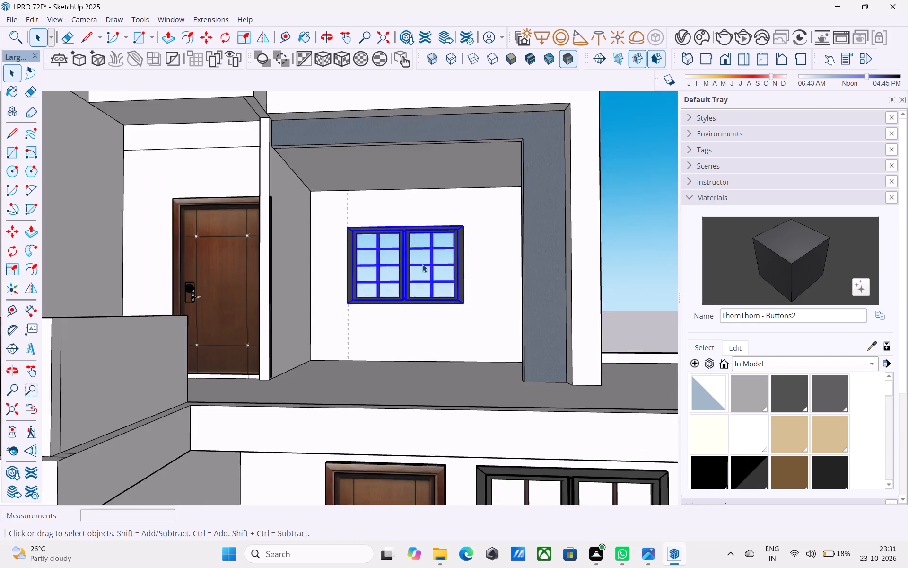
{"action": "scroll", "coordinate": [422, 264], "scroll_direction": "down", "scroll_amount": 20}
{"action": "scroll", "coordinate": [422, 264], "scroll_direction": "down", "scroll_amount": 4}
{"action": "middle_click_drag", "start_coordinate": [397, 272], "coordinate": [418, 345]}
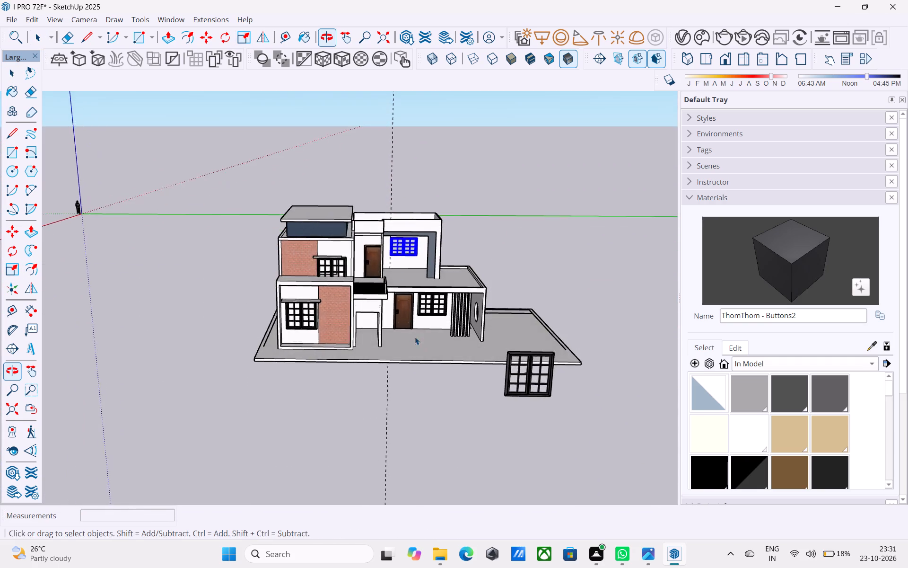
{"action": "scroll", "coordinate": [394, 251], "scroll_direction": "up", "scroll_amount": 6}
{"action": "middle_click_drag", "start_coordinate": [349, 249], "coordinate": [375, 226]}
{"action": "middle_click_drag", "start_coordinate": [376, 225], "coordinate": [372, 184]}
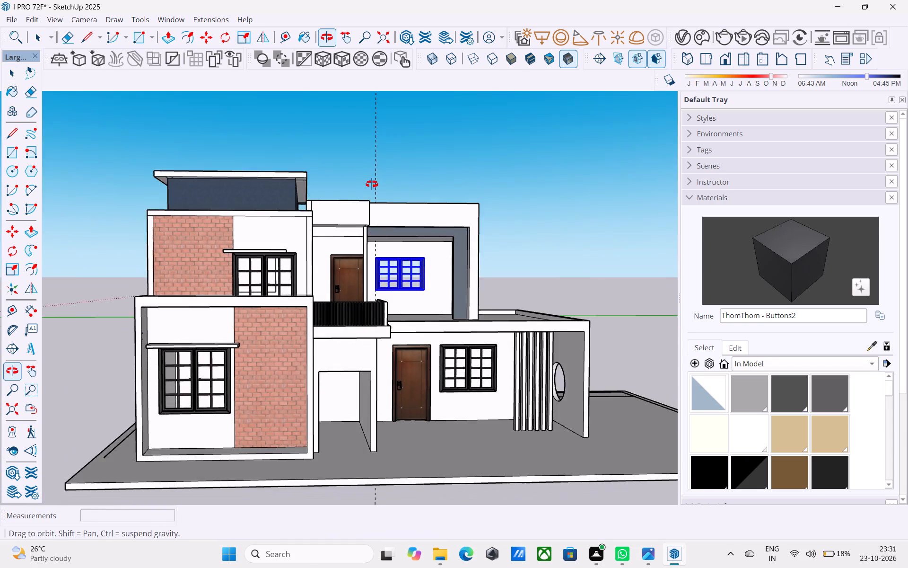
{"action": "middle_click_drag", "start_coordinate": [372, 184], "coordinate": [372, 184]}
{"action": "scroll", "coordinate": [368, 343], "scroll_direction": "up", "scroll_amount": 12}
{"action": "middle_click_drag", "start_coordinate": [336, 283], "coordinate": [237, 299]}
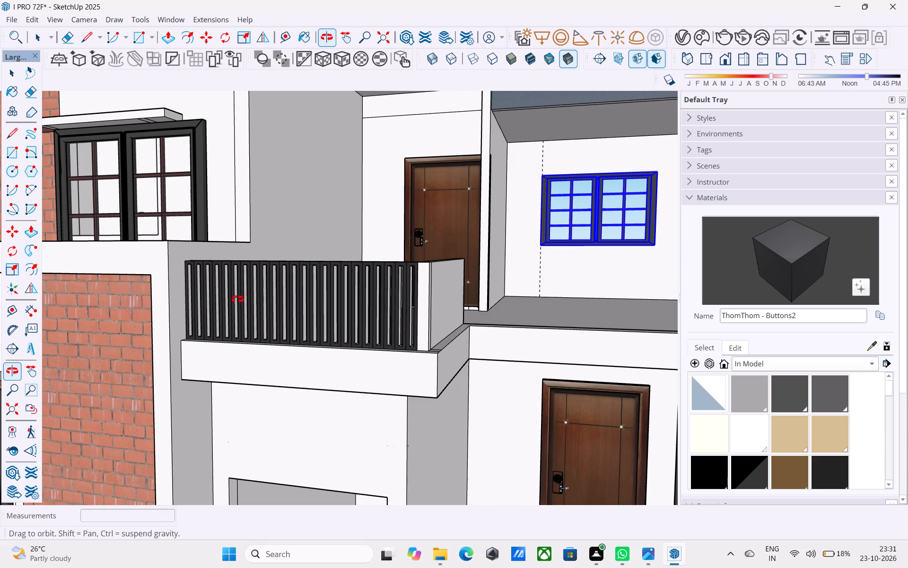
{"action": "middle_click_drag", "start_coordinate": [237, 299], "coordinate": [242, 300]}
{"action": "middle_click_drag", "start_coordinate": [242, 300], "coordinate": [346, 289]}
{"action": "scroll", "coordinate": [244, 293], "scroll_direction": "down", "scroll_amount": 11}
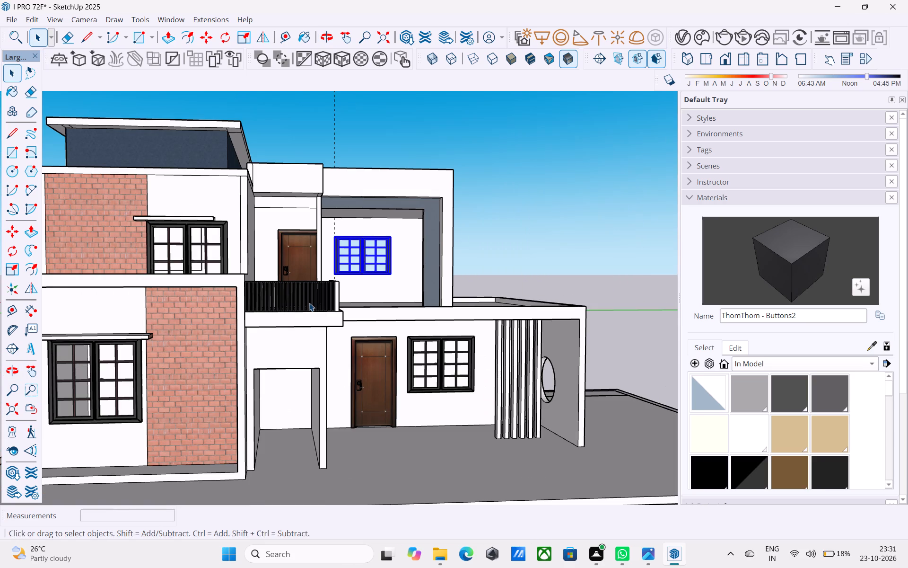
Paint the wall face inside the recess below the balcony with the 0132_LightGray material.
{"action": "middle_click", "coordinate": [309, 303]}
{"action": "left_click", "coordinate": [742, 382]}
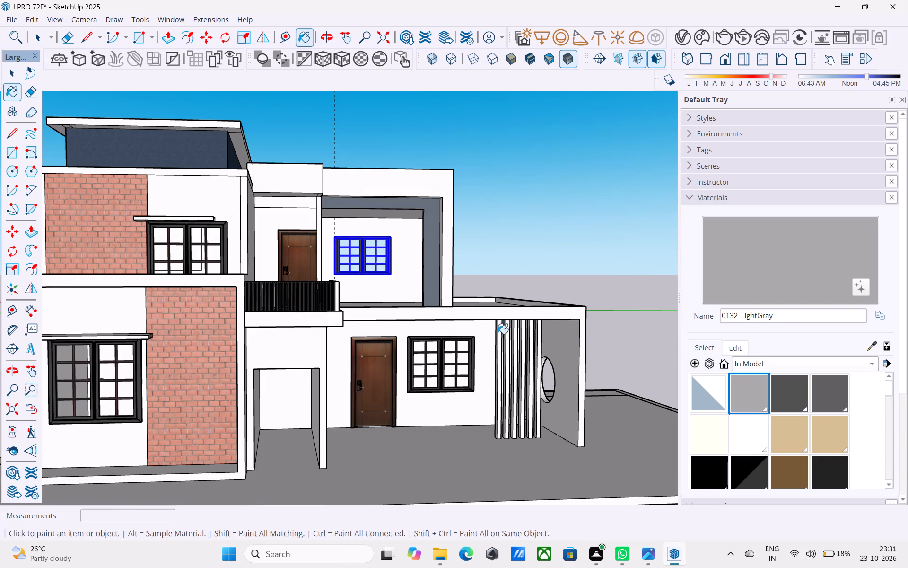
{"action": "left_click", "coordinate": [306, 394]}
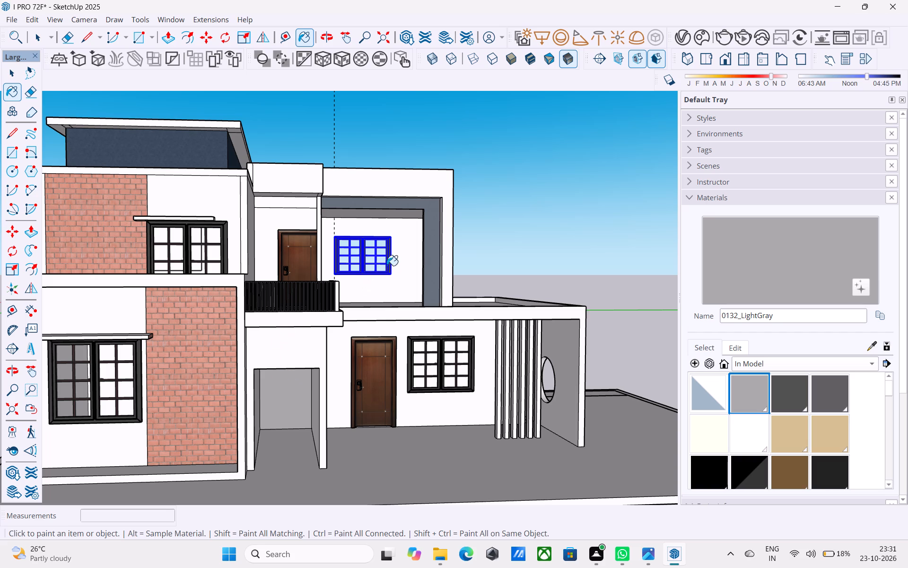
Apply the [Cladding_Siding_White]1 material to the ground-floor wall around the entrance door and its adjacent window.
{"action": "scroll", "coordinate": [449, 355], "scroll_direction": "up", "scroll_amount": 6}
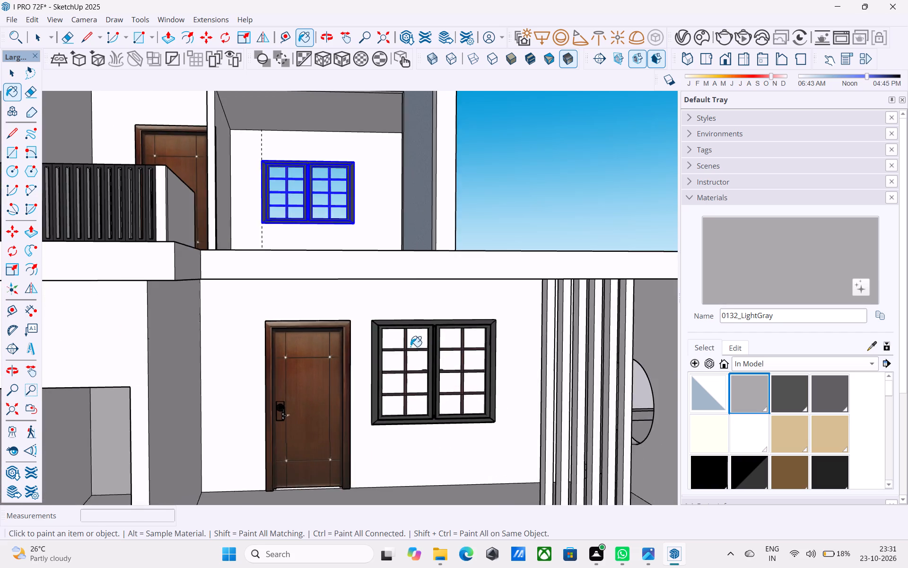
{"action": "scroll", "coordinate": [364, 332], "scroll_direction": "up", "scroll_amount": 1}
{"action": "middle_click_drag", "start_coordinate": [362, 331], "coordinate": [375, 319]}
{"action": "scroll", "coordinate": [342, 311], "scroll_direction": "up", "scroll_amount": 1}
{"action": "scroll", "coordinate": [773, 393], "scroll_direction": "down", "scroll_amount": 4}
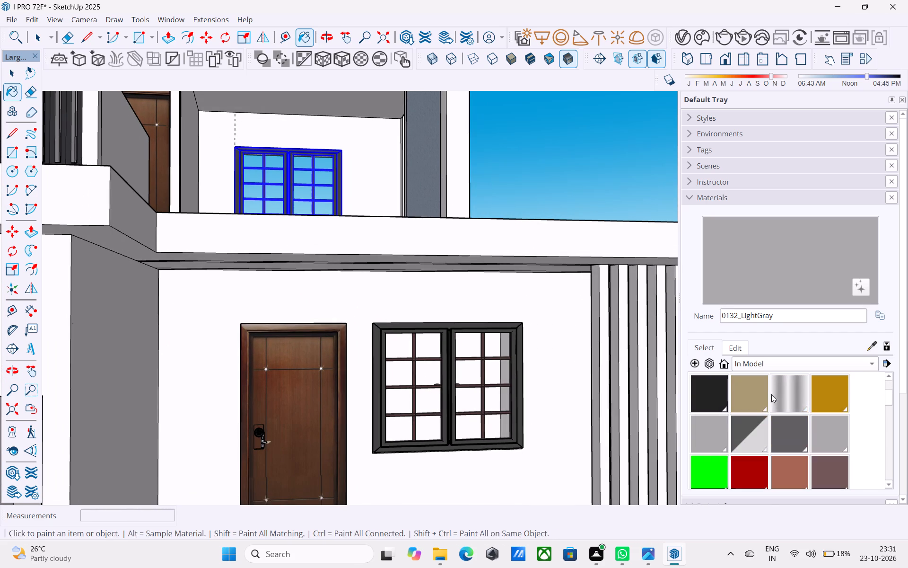
{"action": "scroll", "coordinate": [770, 394], "scroll_direction": "down", "scroll_amount": 2}
{"action": "left_click", "coordinate": [759, 470]}
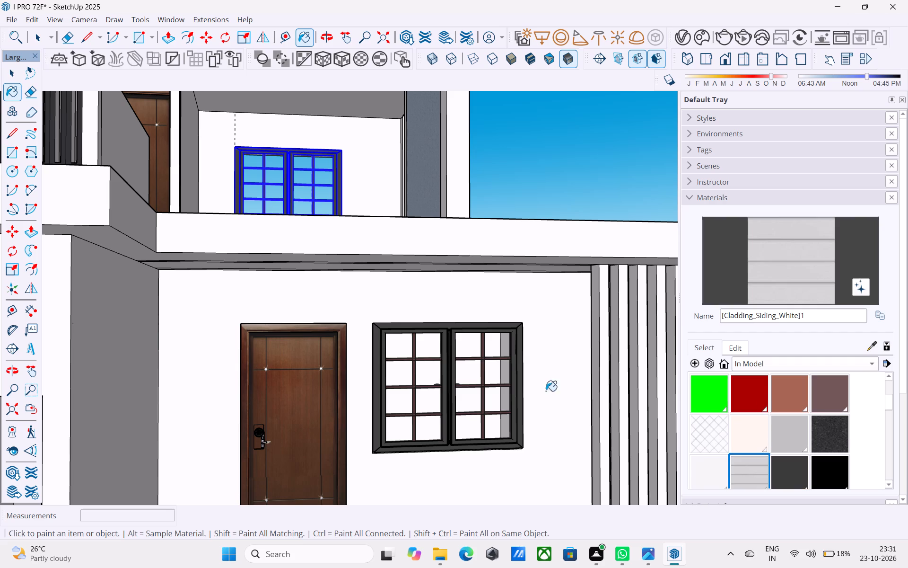
{"action": "left_click", "coordinate": [422, 317]}
Examine the front facade with the newly applied wall materials from near and far.
{"action": "scroll", "coordinate": [414, 318], "scroll_direction": "down", "scroll_amount": 11}
{"action": "middle_click_drag", "start_coordinate": [391, 341], "coordinate": [383, 364]}
{"action": "middle_click_drag", "start_coordinate": [383, 364], "coordinate": [331, 372]}
{"action": "scroll", "coordinate": [334, 369], "scroll_direction": "down", "scroll_amount": 5}
{"action": "middle_click_drag", "start_coordinate": [335, 371], "coordinate": [363, 373]}
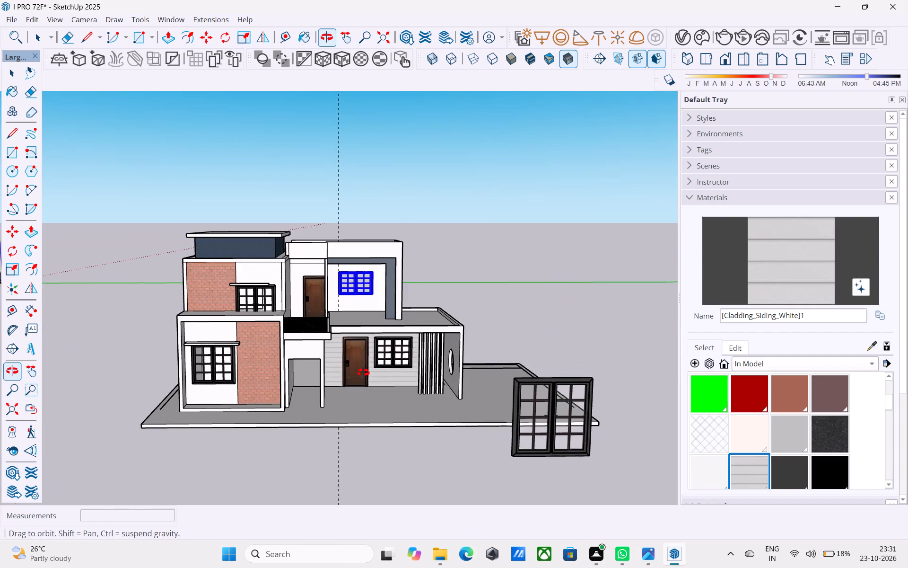
{"action": "middle_click_drag", "start_coordinate": [363, 373], "coordinate": [365, 364]}
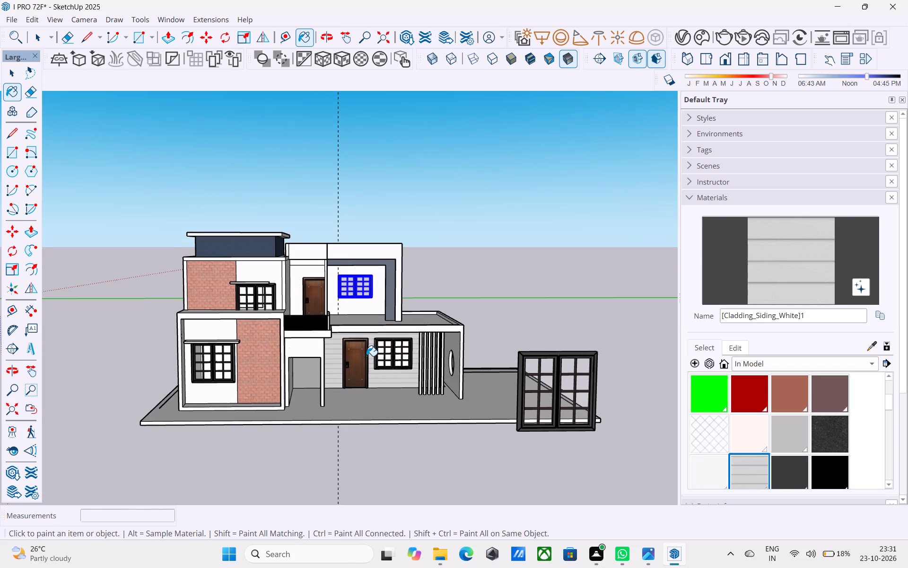
{"action": "middle_click_drag", "start_coordinate": [366, 358], "coordinate": [376, 345]}
{"action": "scroll", "coordinate": [348, 351], "scroll_direction": "up", "scroll_amount": 2}
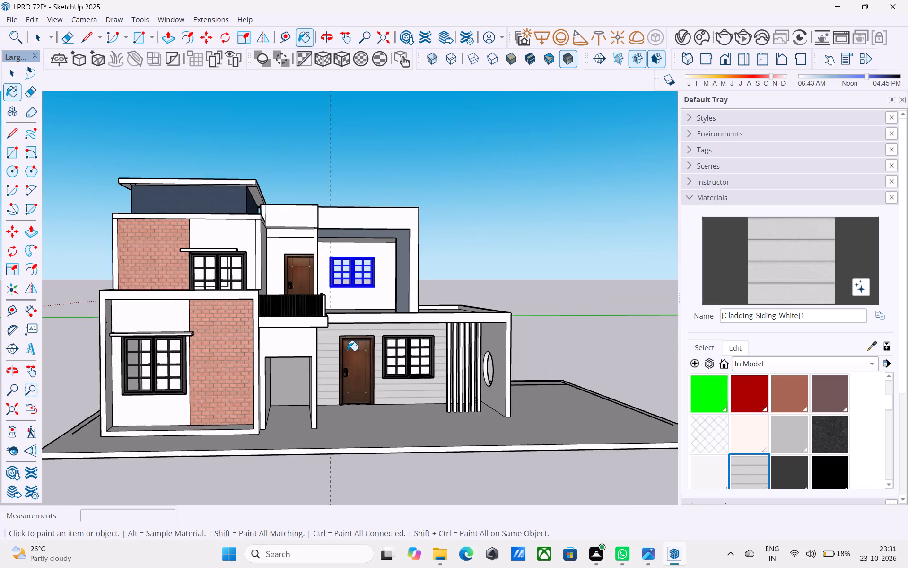
{"action": "scroll", "coordinate": [348, 351], "scroll_direction": "up", "scroll_amount": 2}
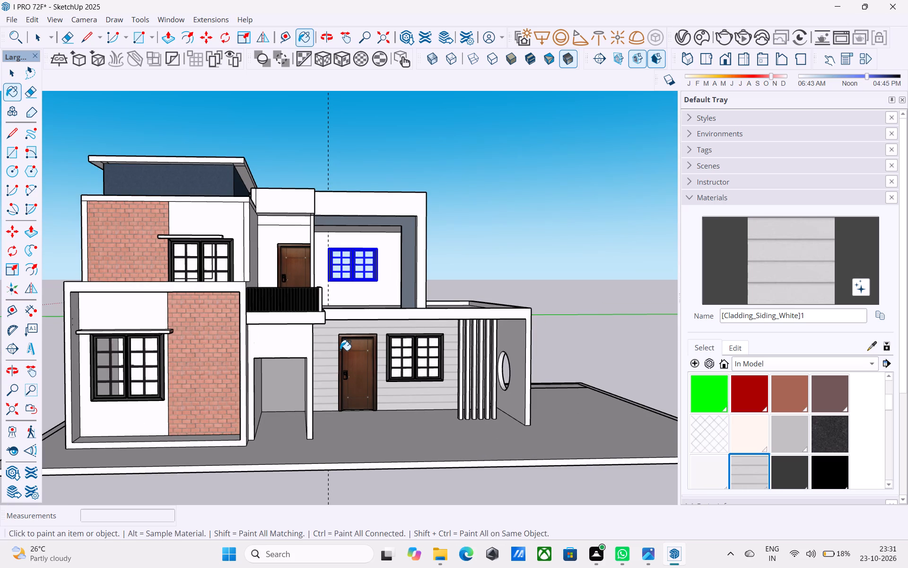
{"action": "scroll", "coordinate": [340, 350], "scroll_direction": "down", "scroll_amount": 3}
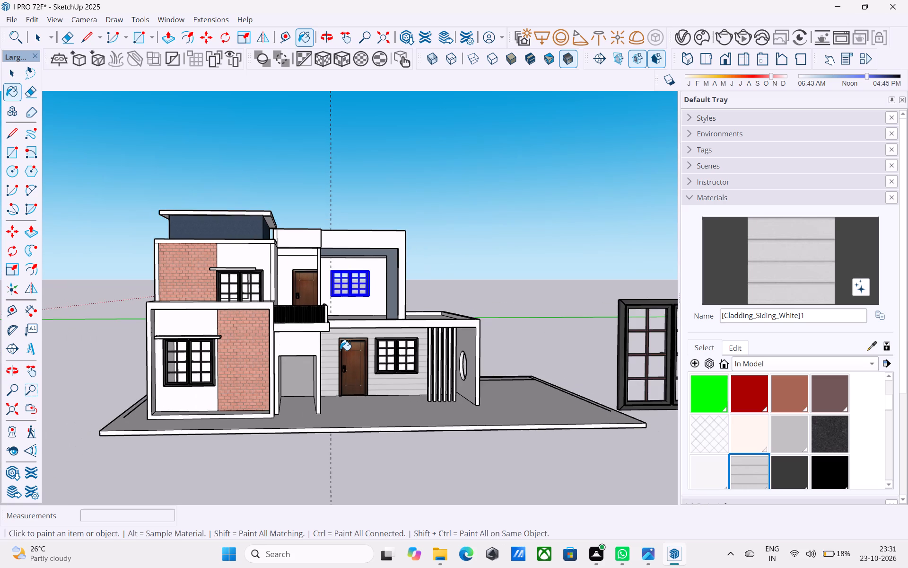
Erase the leftover spare grid-pane window standing apart from the house near the plot's front edge.
{"action": "middle_click_drag", "start_coordinate": [336, 352], "coordinate": [330, 354]}
{"action": "scroll", "coordinate": [363, 337], "scroll_direction": "down", "scroll_amount": 6}
{"action": "middle_click_drag", "start_coordinate": [361, 337], "coordinate": [369, 360]}
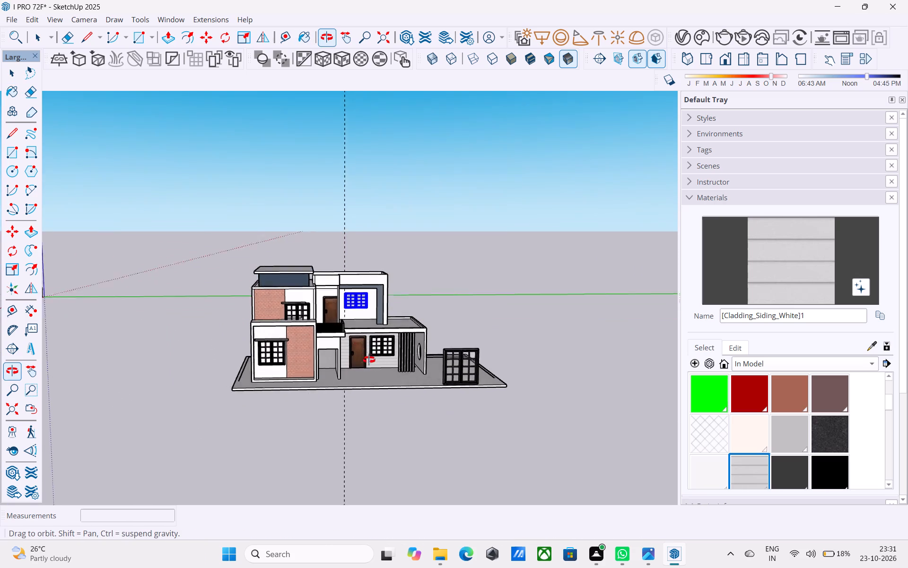
{"action": "middle_click_drag", "start_coordinate": [369, 360], "coordinate": [377, 368]}
{"action": "scroll", "coordinate": [367, 351], "scroll_direction": "down", "scroll_amount": 6}
{"action": "middle_click_drag", "start_coordinate": [367, 355], "coordinate": [483, 405]}
{"action": "scroll", "coordinate": [473, 386], "scroll_direction": "up", "scroll_amount": 10}
{"action": "key", "text": "e"}
{"action": "left_click_drag", "start_coordinate": [459, 380], "coordinate": [454, 336]}
{"action": "key", "text": "space"}
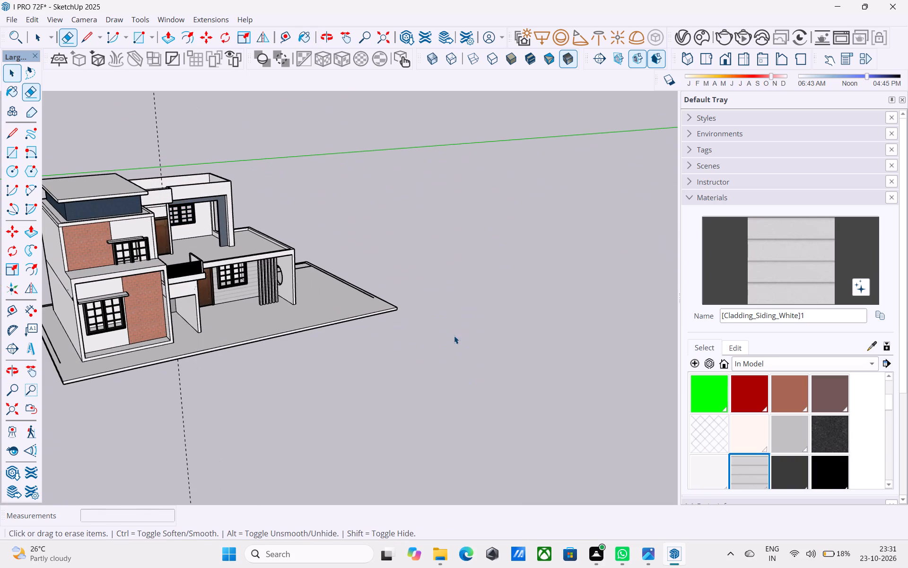
Save the model, purging the unused items.
{"action": "scroll", "coordinate": [454, 335], "scroll_direction": "down", "scroll_amount": 4}
{"action": "middle_click_drag", "start_coordinate": [454, 335], "coordinate": [295, 331]}
{"action": "scroll", "coordinate": [298, 322], "scroll_direction": "up", "scroll_amount": 4}
{"action": "key", "text": "ctrl+s"}
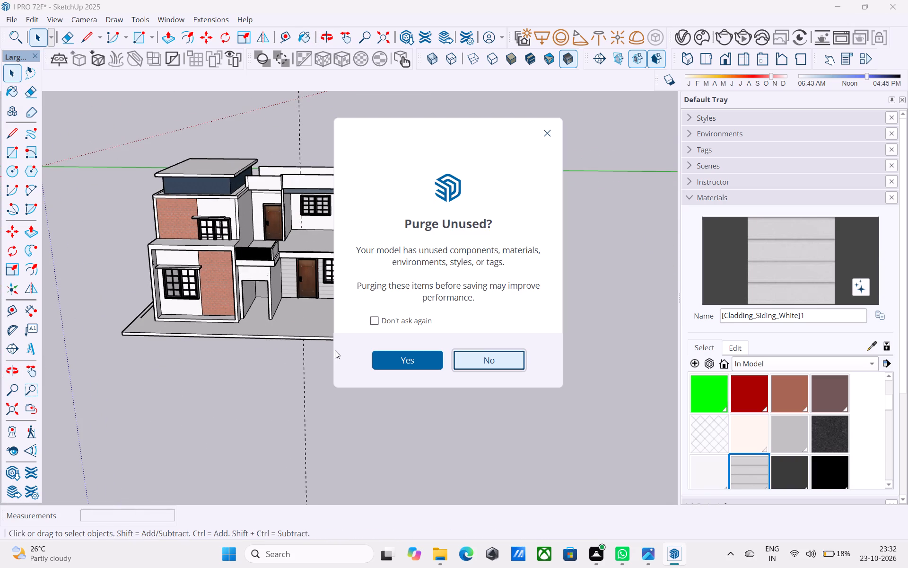
{"action": "left_click", "coordinate": [383, 362]}
Import the ornamental grass model Group_1 (1) from the Downloads folder.
{"action": "scroll", "coordinate": [380, 355], "scroll_direction": "down", "scroll_amount": 5}
{"action": "middle_click_drag", "start_coordinate": [378, 355], "coordinate": [378, 369]}
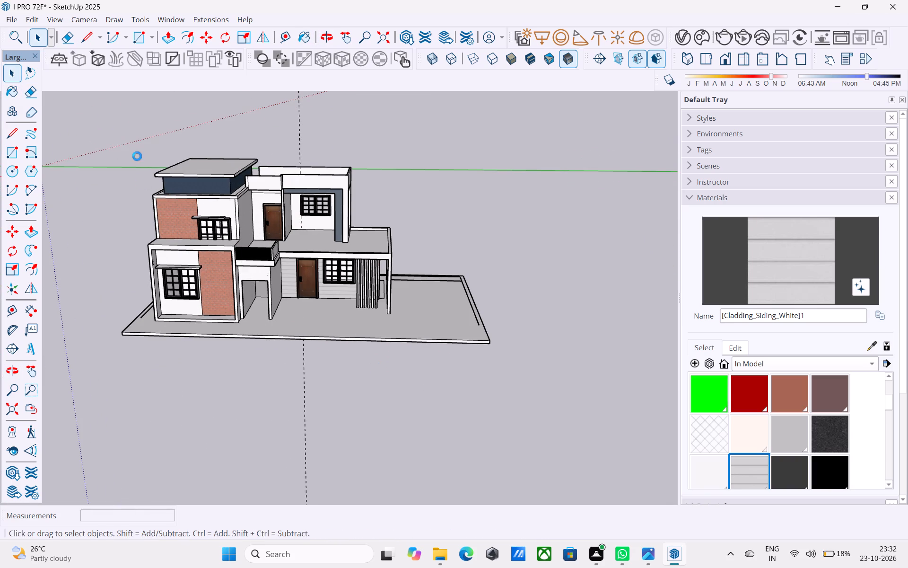
{"action": "left_click", "coordinate": [12, 25]}
{"action": "left_click", "coordinate": [13, 22]}
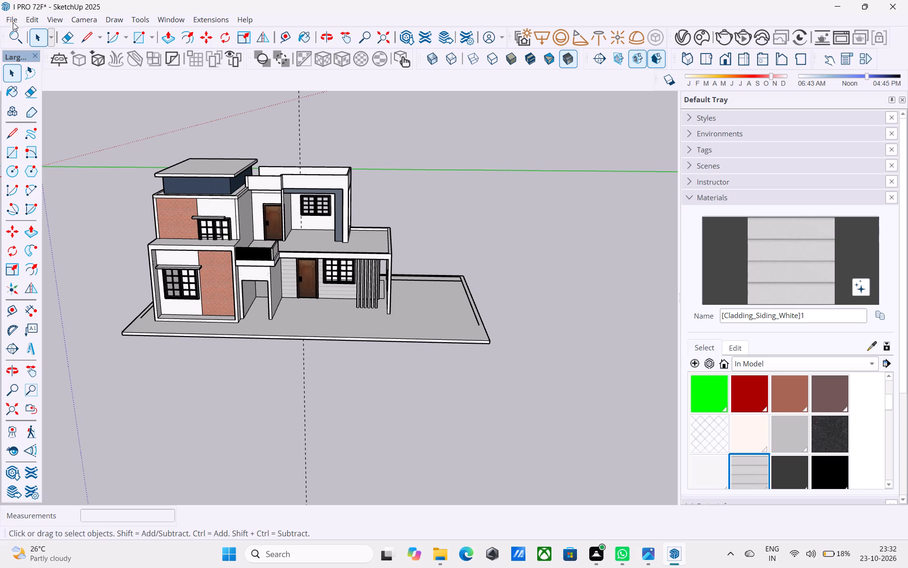
{"action": "left_click", "coordinate": [12, 22]}
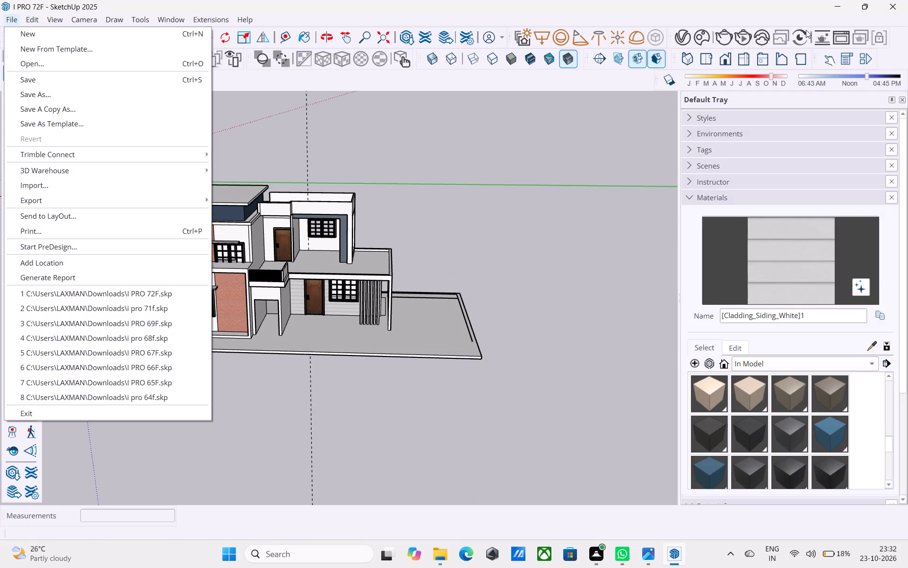
{"action": "left_click", "coordinate": [313, 109]}
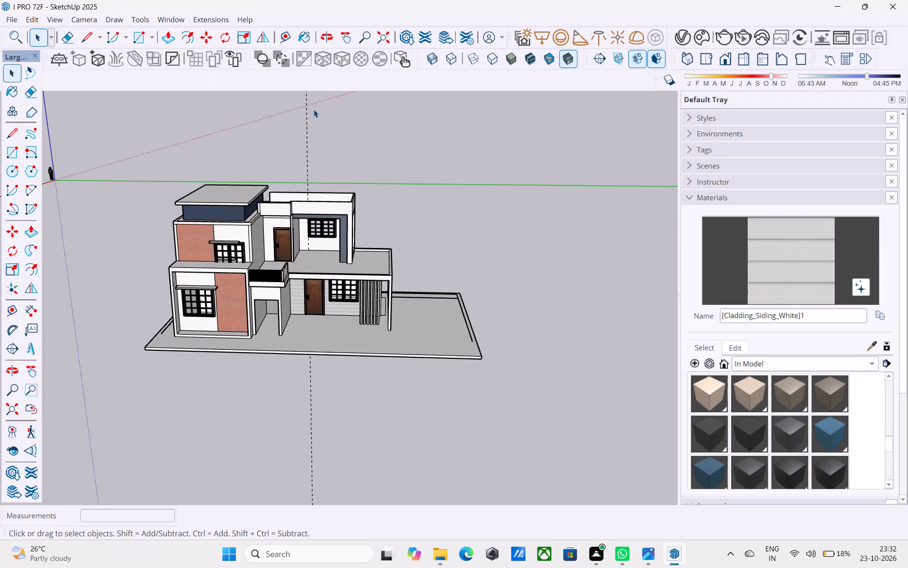
{"action": "left_click", "coordinate": [12, 26]}
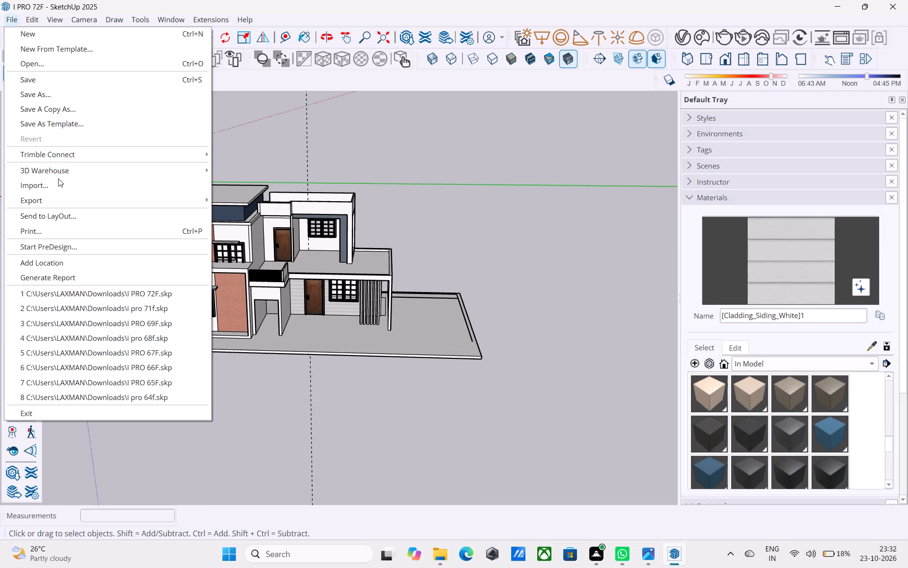
{"action": "left_click", "coordinate": [60, 181]}
{"action": "scroll", "coordinate": [168, 218], "scroll_direction": "down", "scroll_amount": 6}
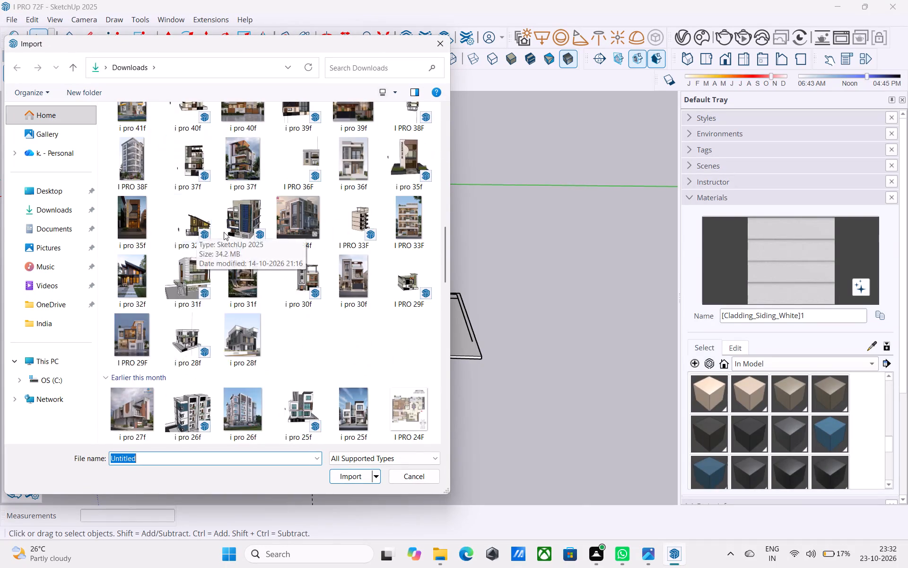
{"action": "scroll", "coordinate": [252, 235], "scroll_direction": "down", "scroll_amount": 7}
{"action": "scroll", "coordinate": [267, 244], "scroll_direction": "up", "scroll_amount": 2}
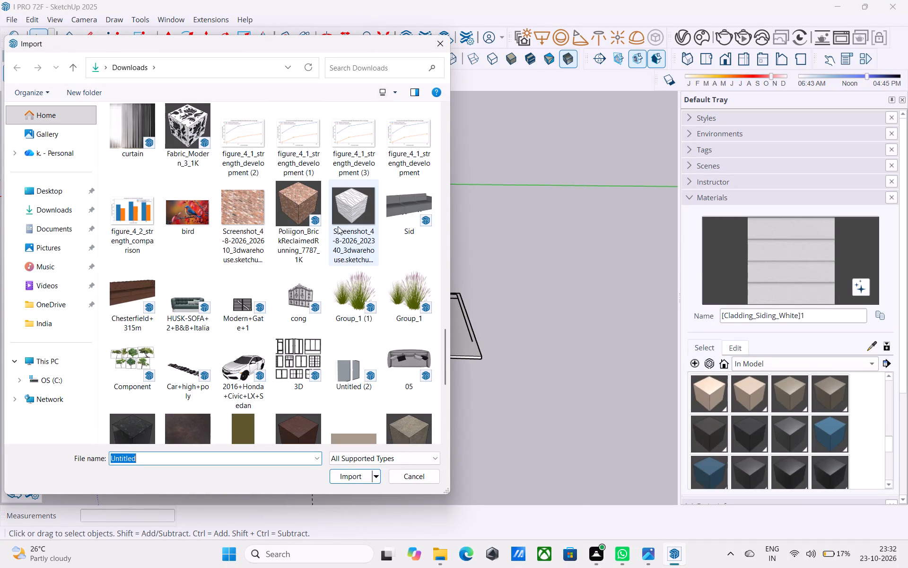
{"action": "left_click", "coordinate": [359, 289]}
{"action": "left_click", "coordinate": [357, 475]}
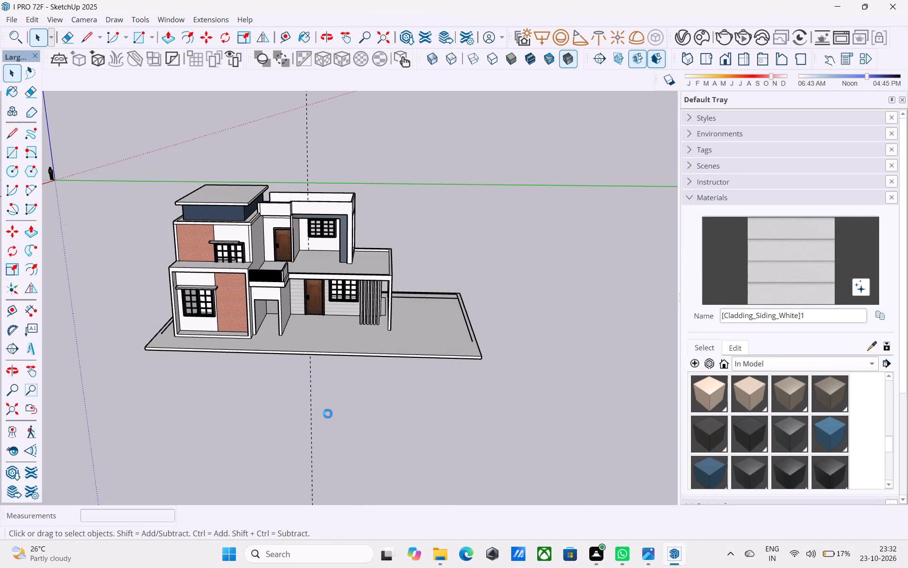
Place the imported grasses at the lower outer corner of the ground-floor frame, below the lintelled window.
{"action": "scroll", "coordinate": [185, 332], "scroll_direction": "up", "scroll_amount": 6}
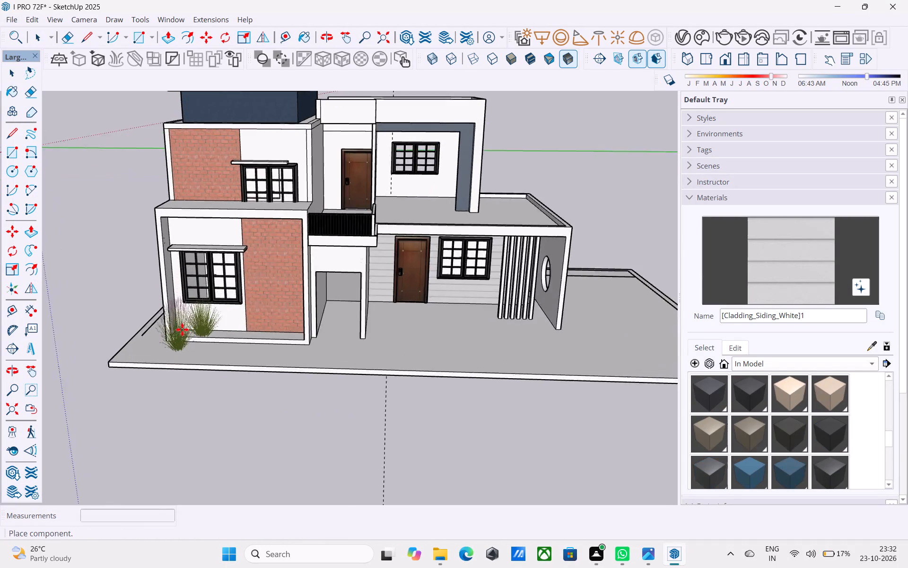
{"action": "scroll", "coordinate": [182, 329], "scroll_direction": "up", "scroll_amount": 10}
{"action": "middle_click_drag", "start_coordinate": [184, 339], "coordinate": [291, 370]}
{"action": "scroll", "coordinate": [291, 370], "scroll_direction": "up", "scroll_amount": 1}
{"action": "scroll", "coordinate": [275, 368], "scroll_direction": "down", "scroll_amount": 5}
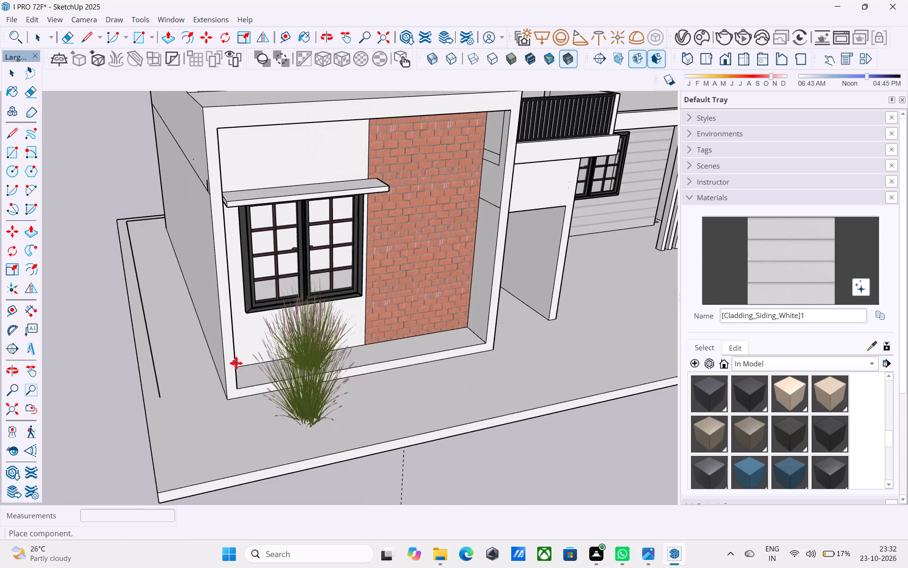
{"action": "left_click", "coordinate": [236, 363]}
Explode the placed grass component into its separate plants.
{"action": "middle_click_drag", "start_coordinate": [283, 376], "coordinate": [273, 372]}
{"action": "right_click", "coordinate": [276, 372]}
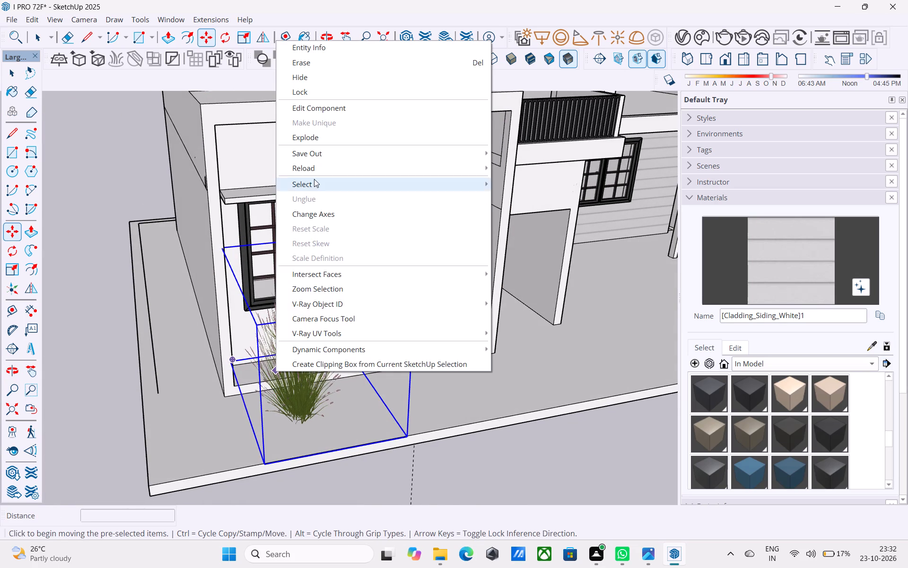
{"action": "left_click", "coordinate": [305, 142]}
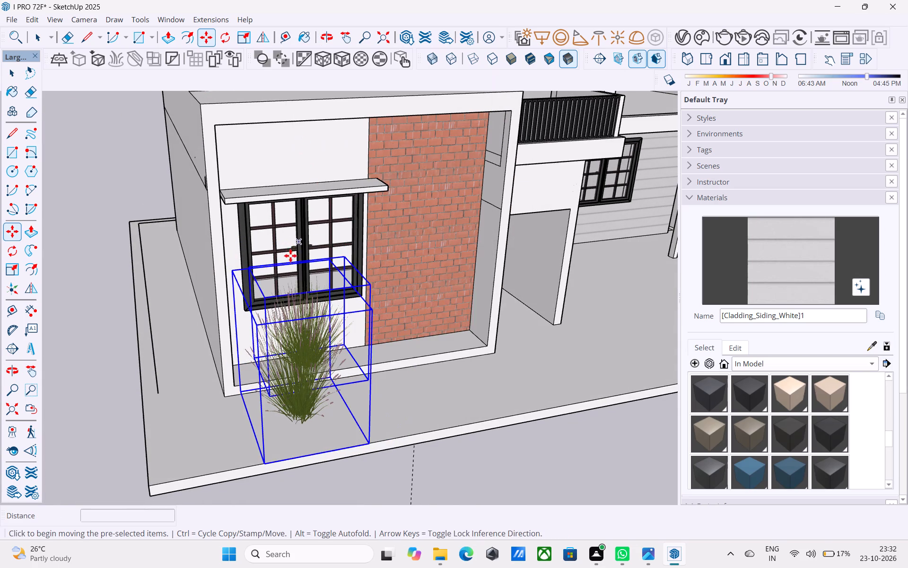
Scale the front grass plant by about 0.73 along the red axis and 0.63 along the green axis.
{"action": "scroll", "coordinate": [289, 259], "scroll_direction": "down", "scroll_amount": 5}
{"action": "middle_click_drag", "start_coordinate": [267, 275], "coordinate": [149, 310]}
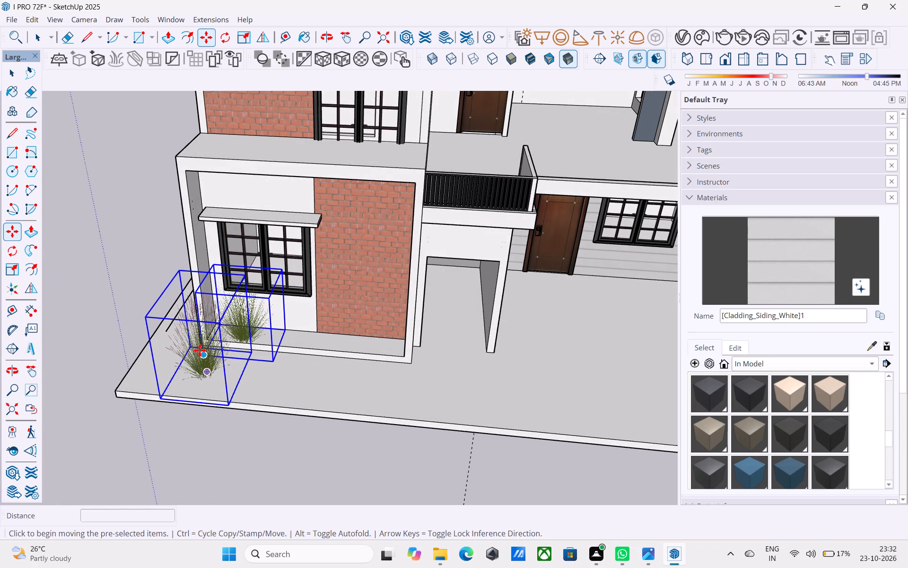
{"action": "type", "text": "S"}
{"action": "key", "text": "space"}
{"action": "left_click", "coordinate": [199, 350]}
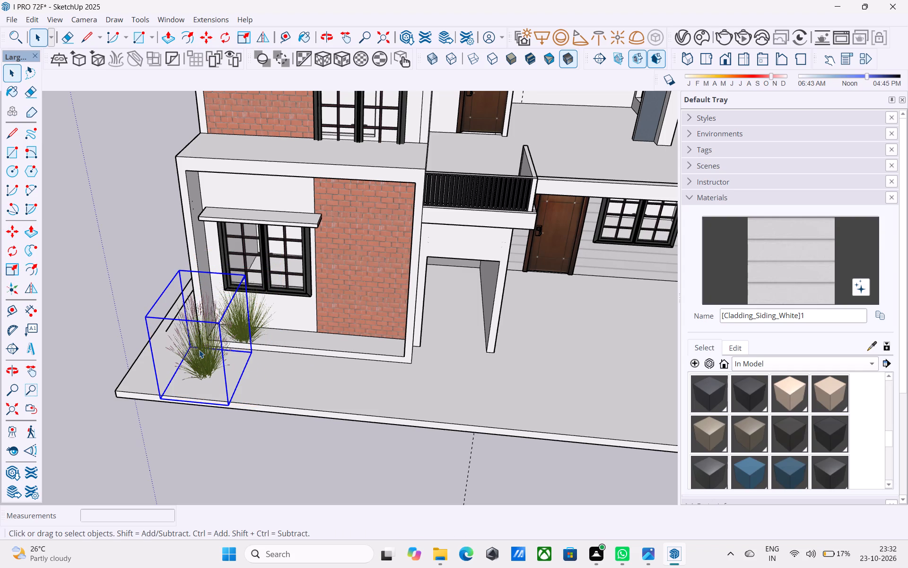
{"action": "scroll", "coordinate": [199, 350], "scroll_direction": "up", "scroll_amount": 4}
{"action": "key", "text": "s"}
{"action": "left_click", "coordinate": [186, 368]}
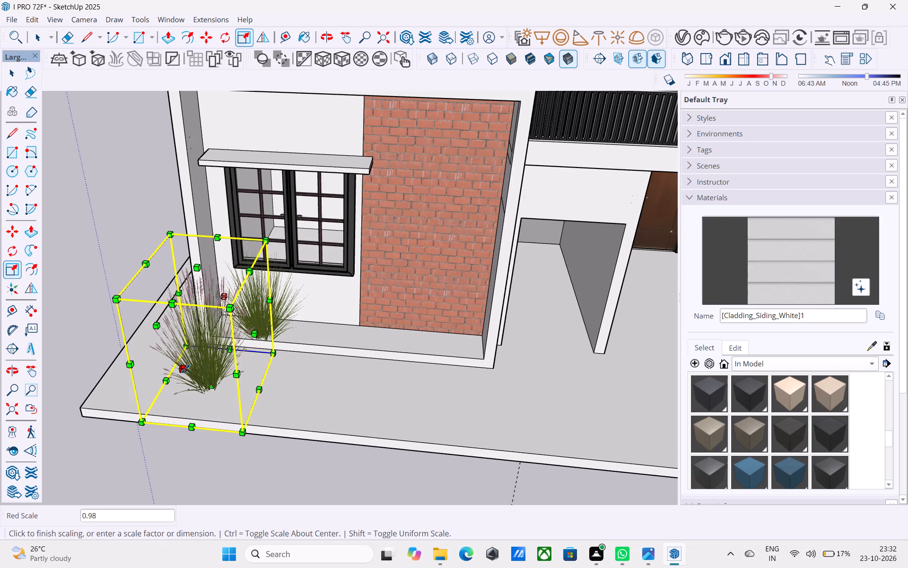
{"action": "left_click", "coordinate": [195, 347]}
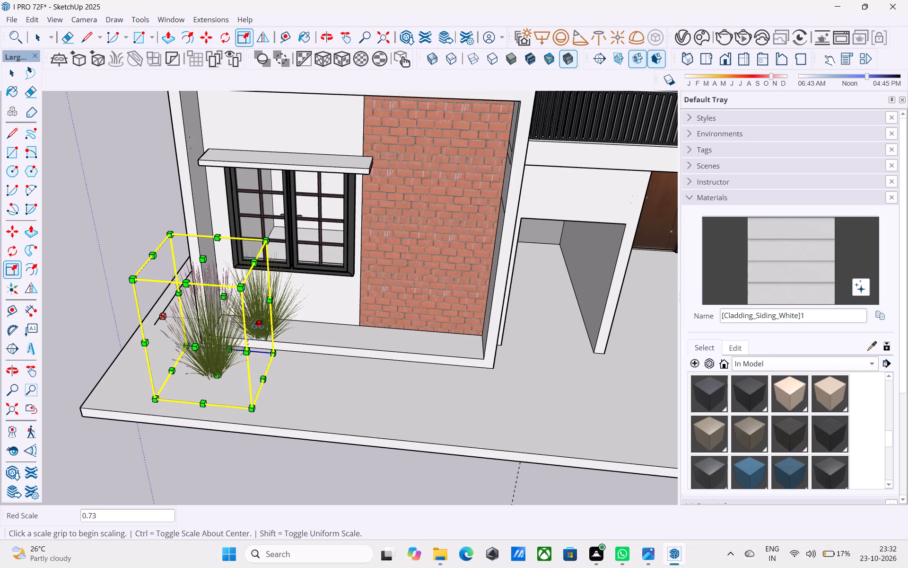
{"action": "left_click", "coordinate": [258, 327]}
{"action": "left_click", "coordinate": [223, 318]}
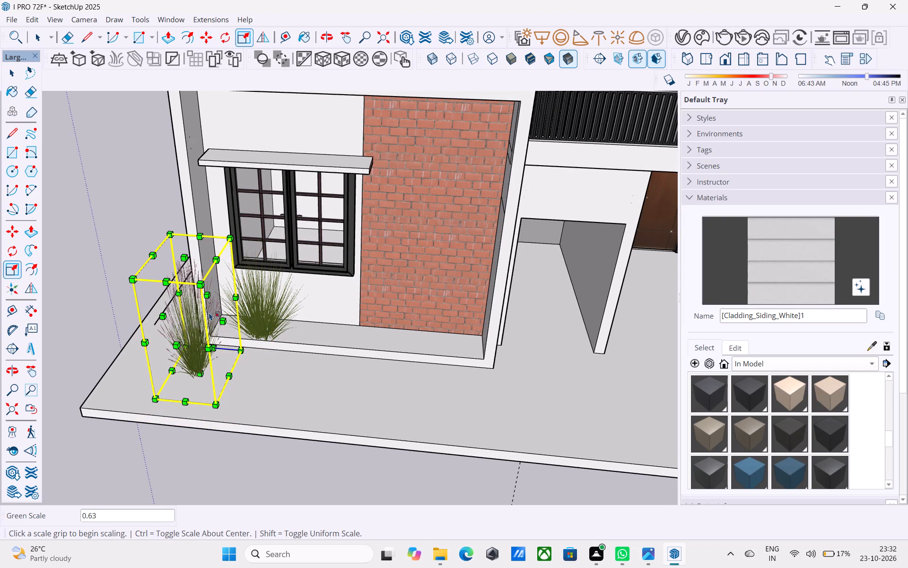
Delete the rear grass plant standing inside the ground-floor frame.
{"action": "key", "text": "space"}
{"action": "left_click", "coordinate": [250, 310]}
{"action": "key", "text": "Delete"}
Copy the scaled grass plant a short distance towards the ground-floor window.
{"action": "scroll", "coordinate": [253, 307], "scroll_direction": "down", "scroll_amount": 2}
{"action": "middle_click_drag", "start_coordinate": [295, 290], "coordinate": [345, 286]}
{"action": "left_click", "coordinate": [215, 360]}
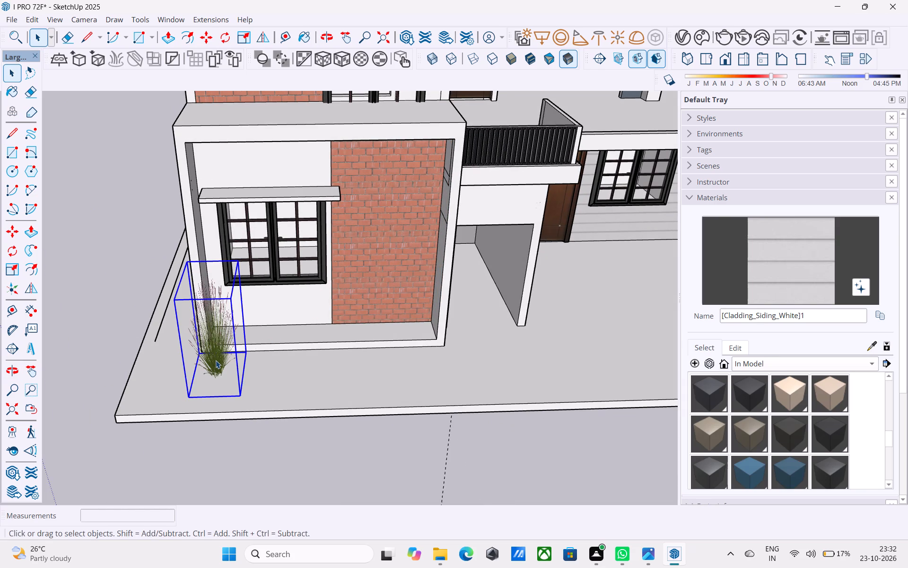
{"action": "key", "text": "m"}
{"action": "left_click", "coordinate": [255, 393]}
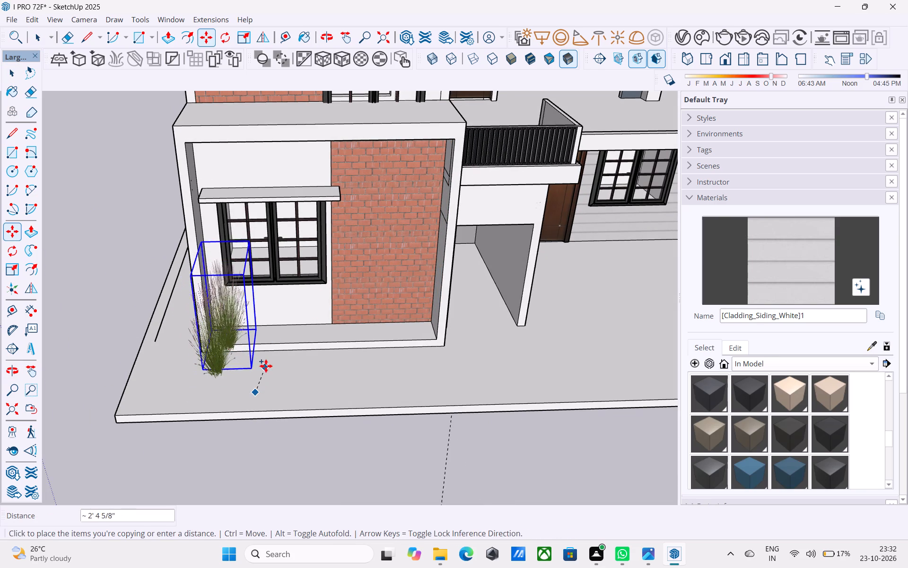
{"action": "left_click", "coordinate": [264, 359]}
Move the copied grass plant about 3' 9 5/16" into the outer corner of the ground-floor frame, below the window.
{"action": "middle_click_drag", "start_coordinate": [250, 357], "coordinate": [337, 355]}
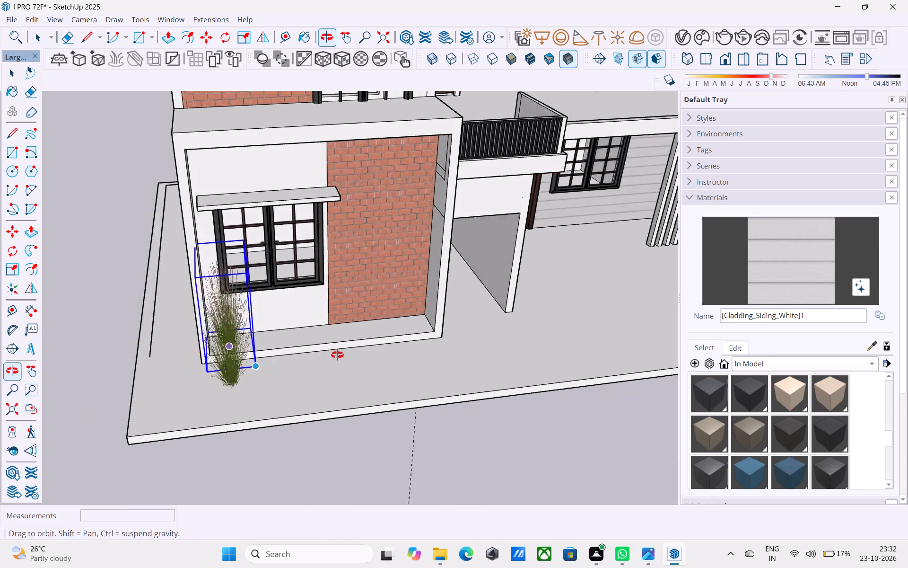
{"action": "middle_click_drag", "start_coordinate": [337, 355], "coordinate": [433, 348]}
{"action": "scroll", "coordinate": [269, 390], "scroll_direction": "up", "scroll_amount": 2}
{"action": "left_click", "coordinate": [271, 408]}
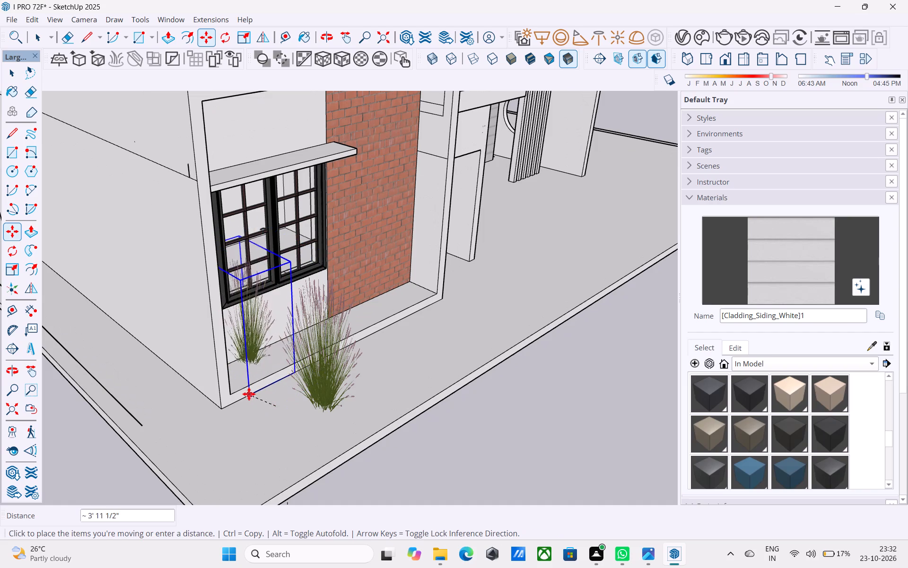
{"action": "scroll", "coordinate": [249, 394], "scroll_direction": "up", "scroll_amount": 4}
{"action": "left_click", "coordinate": [236, 397]}
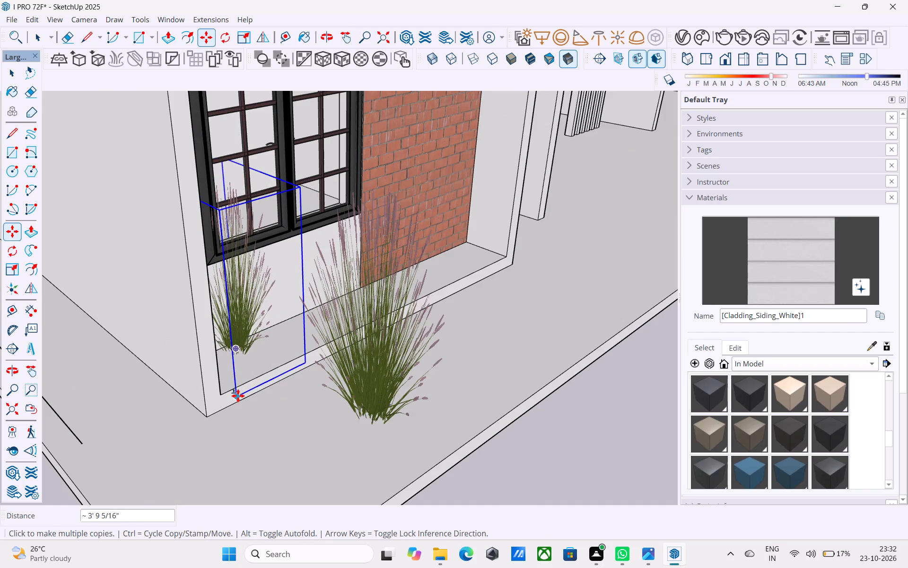
Stamp copies of the grass plant in a row along the ground-floor frame, from below the window to the far end of the brick wall.
{"action": "left_click", "coordinate": [236, 396]}
{"action": "left_click", "coordinate": [264, 381]}
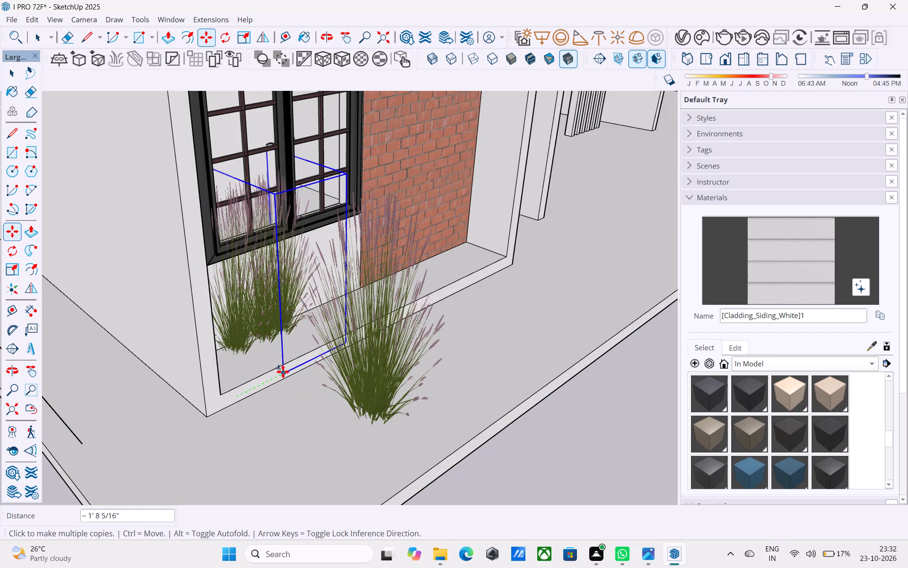
{"action": "left_click", "coordinate": [288, 369]}
{"action": "left_click", "coordinate": [311, 355]}
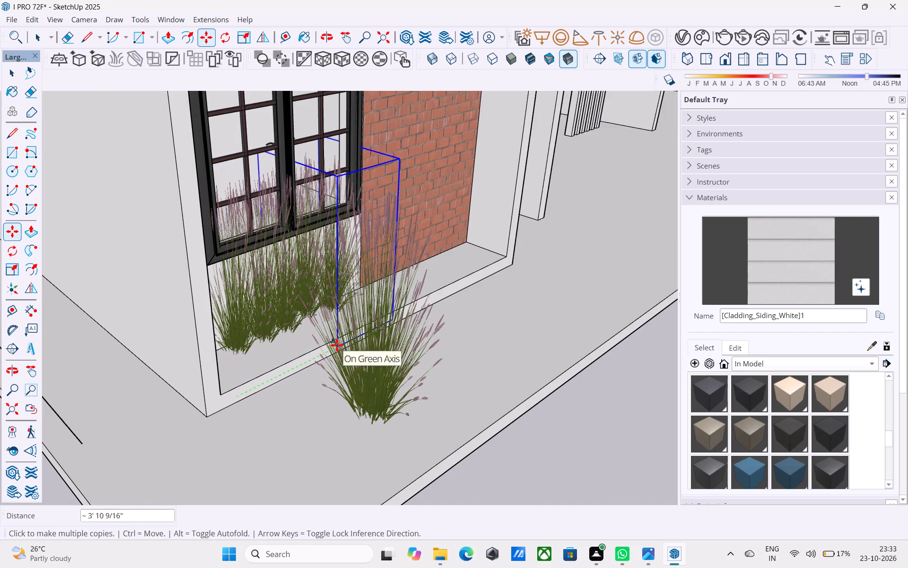
{"action": "left_click", "coordinate": [337, 345]}
{"action": "left_click", "coordinate": [367, 328]}
{"action": "left_click", "coordinate": [391, 313]}
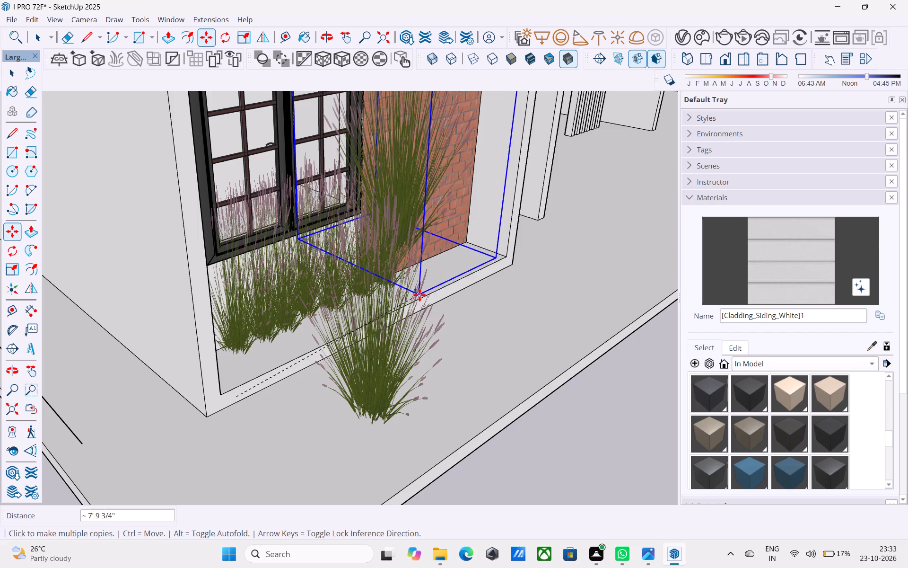
{"action": "left_click", "coordinate": [423, 305]}
{"action": "left_click", "coordinate": [435, 299]}
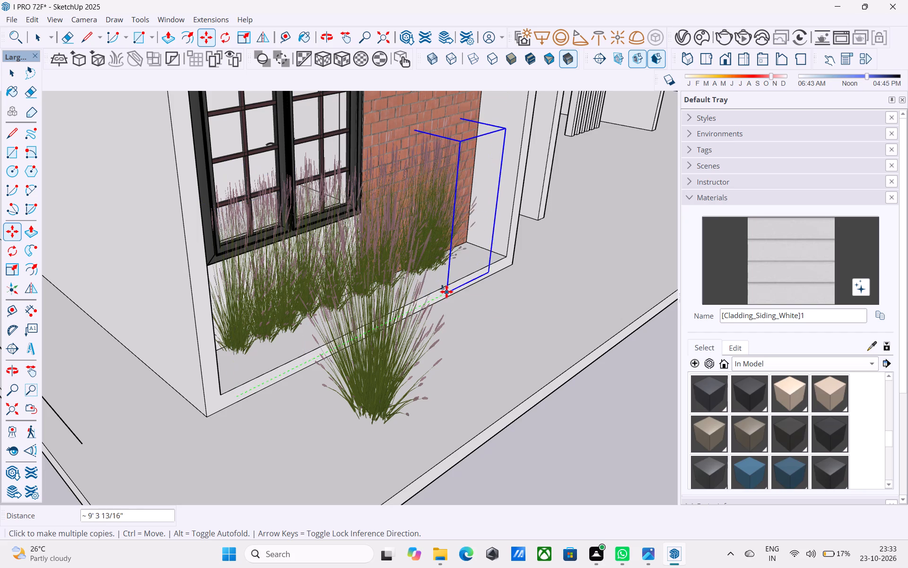
{"action": "left_click", "coordinate": [446, 292]}
{"action": "left_click", "coordinate": [468, 284]}
Place one more grass copy in the outer corner of the ground-floor frame, below the window.
{"action": "middle_click_drag", "start_coordinate": [465, 290], "coordinate": [332, 300]}
{"action": "scroll", "coordinate": [326, 303], "scroll_direction": "down", "scroll_amount": 4}
{"action": "middle_click_drag", "start_coordinate": [302, 310], "coordinate": [242, 306]}
{"action": "scroll", "coordinate": [242, 306], "scroll_direction": "up", "scroll_amount": 7}
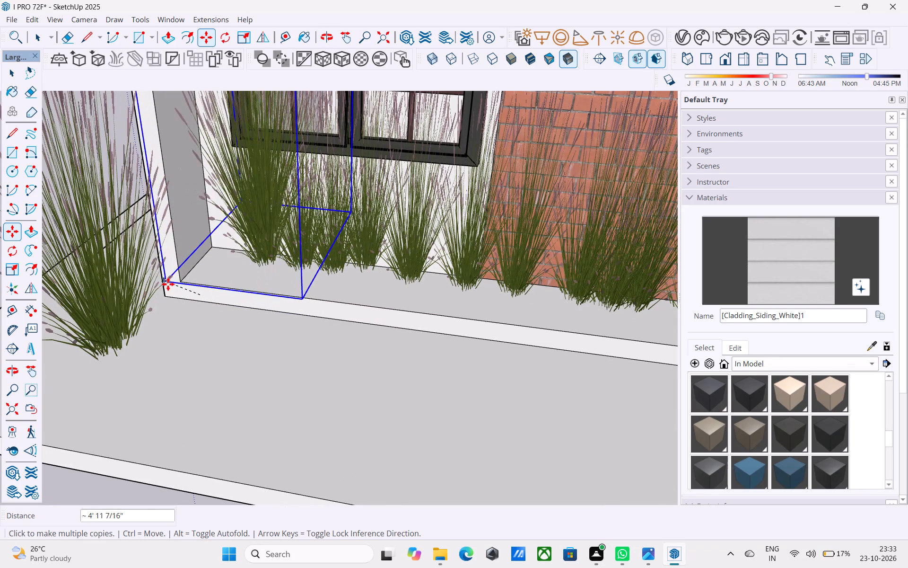
{"action": "left_click", "coordinate": [172, 286]}
Delete the grass plant standing outside the ground-floor frame on the base slab.
{"action": "scroll", "coordinate": [186, 296], "scroll_direction": "down", "scroll_amount": 10}
{"action": "key", "text": "space"}
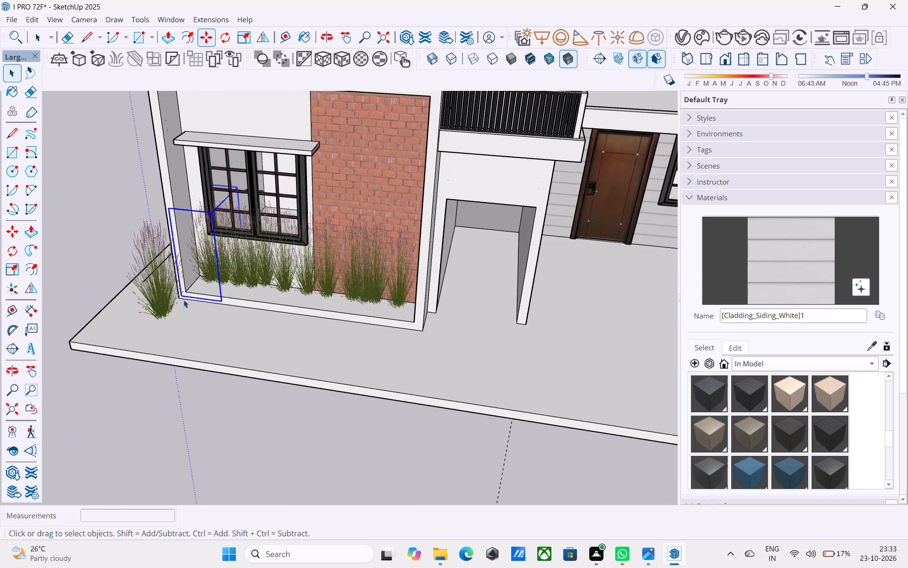
{"action": "left_click", "coordinate": [180, 298]}
{"action": "key", "text": "Delete"}
Copy the end grass plant of the ground-floor row repeatedly along the front parapet of the first-floor terrace, below the window.
{"action": "scroll", "coordinate": [179, 292], "scroll_direction": "down", "scroll_amount": 10}
{"action": "middle_click_drag", "start_coordinate": [217, 312], "coordinate": [268, 252]}
{"action": "middle_click_drag", "start_coordinate": [239, 306], "coordinate": [250, 290]}
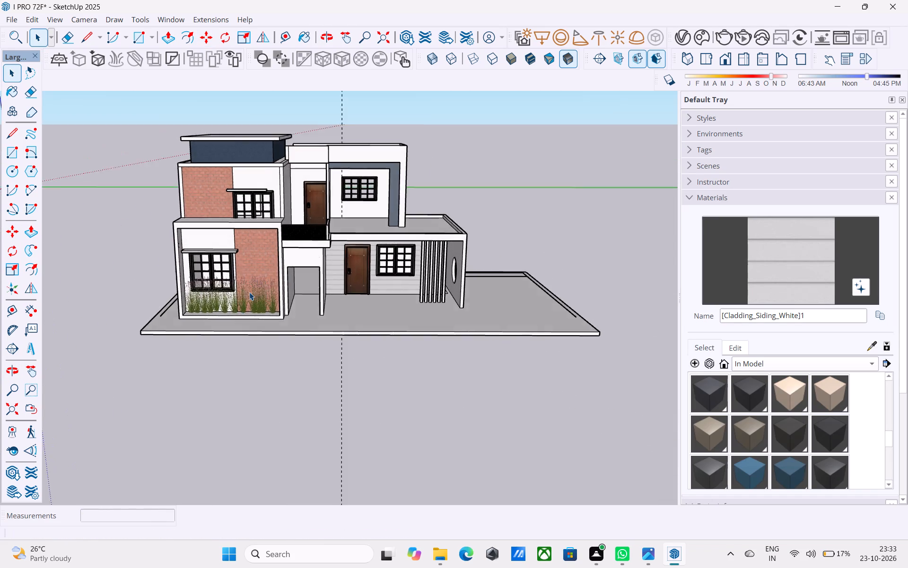
{"action": "scroll", "coordinate": [245, 301], "scroll_direction": "up", "scroll_amount": 7}
{"action": "left_click", "coordinate": [298, 304]}
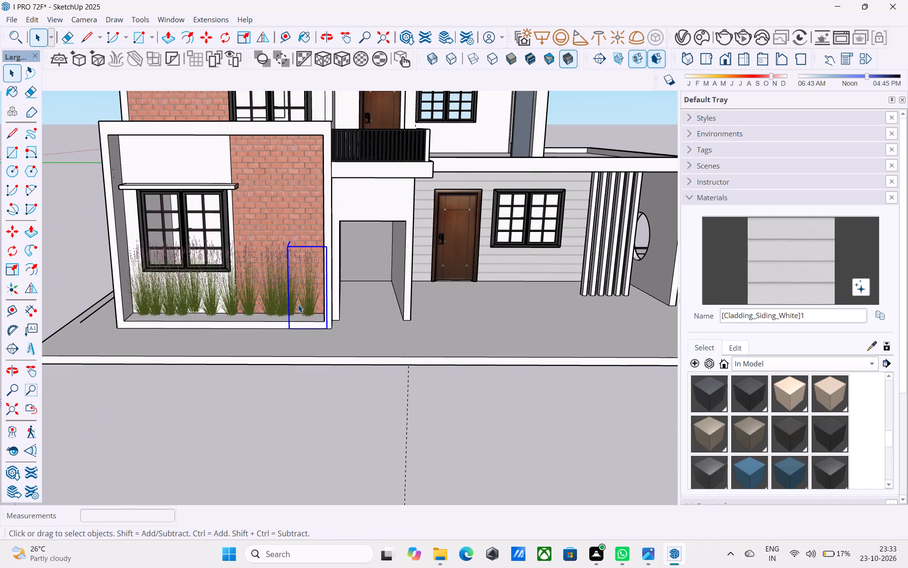
{"action": "key", "text": "m"}
{"action": "left_click", "coordinate": [291, 327]}
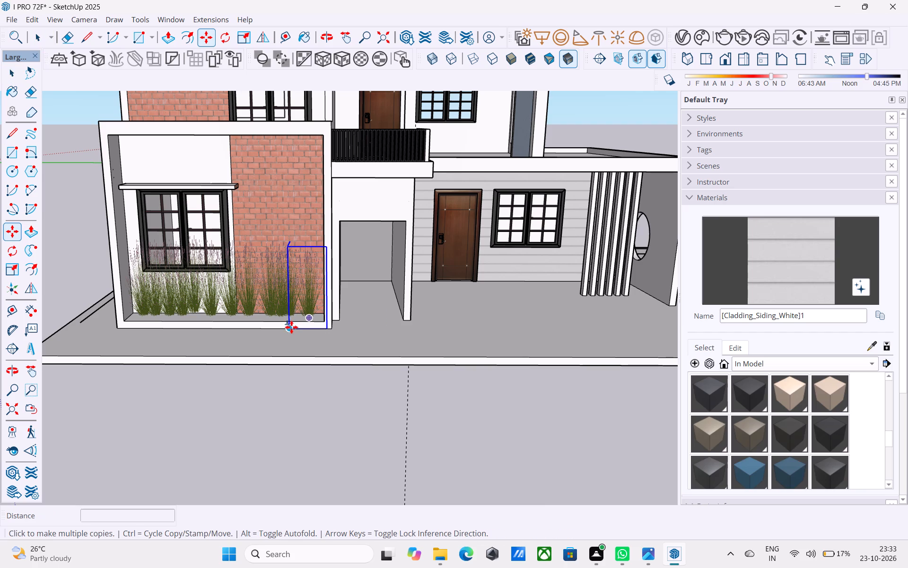
{"action": "scroll", "coordinate": [415, 230], "scroll_direction": "down", "scroll_amount": 4}
{"action": "middle_click_drag", "start_coordinate": [415, 230], "coordinate": [297, 344]}
{"action": "scroll", "coordinate": [327, 310], "scroll_direction": "up", "scroll_amount": 11}
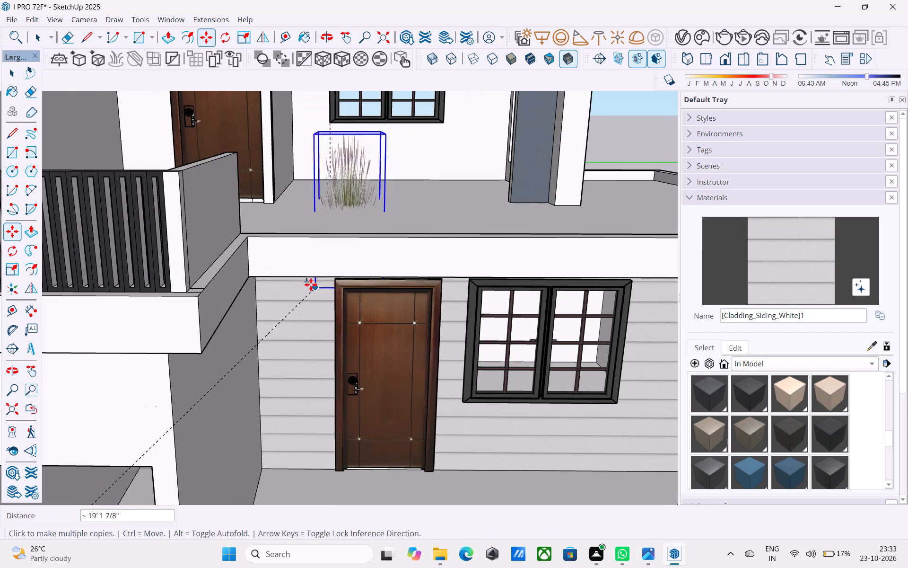
{"action": "left_click", "coordinate": [291, 270]}
{"action": "left_click", "coordinate": [335, 267]}
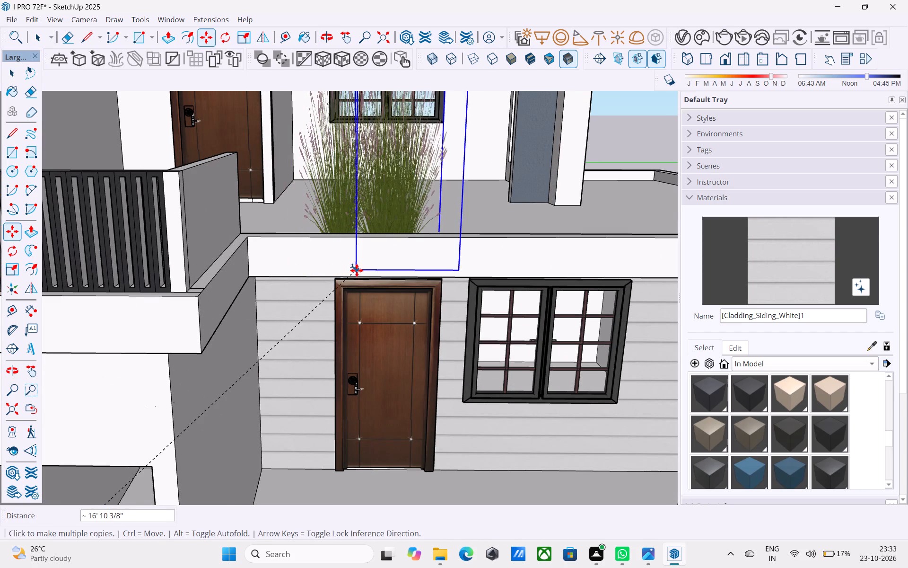
{"action": "left_click", "coordinate": [369, 269]}
{"action": "left_click", "coordinate": [405, 268]}
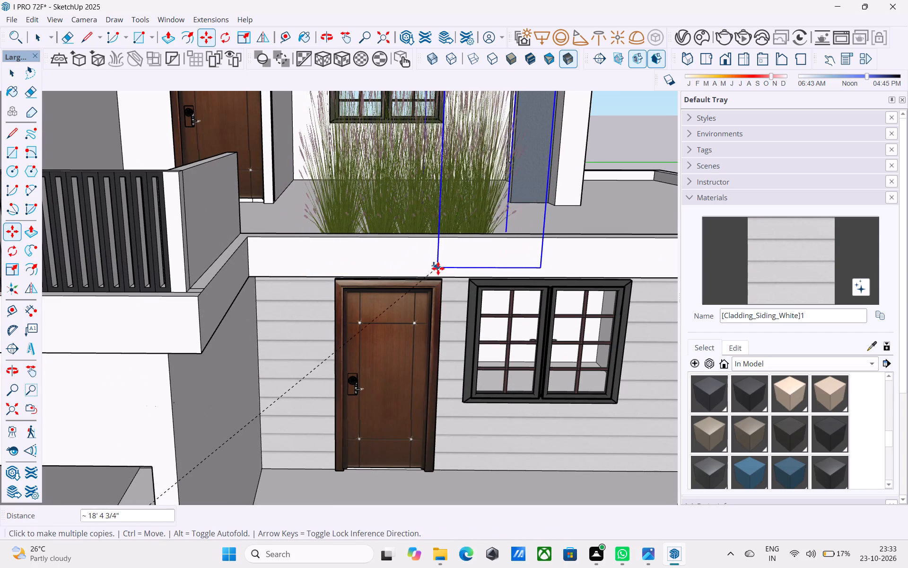
{"action": "left_click", "coordinate": [438, 268]}
{"action": "left_click", "coordinate": [457, 269]}
{"action": "left_click", "coordinate": [492, 269]}
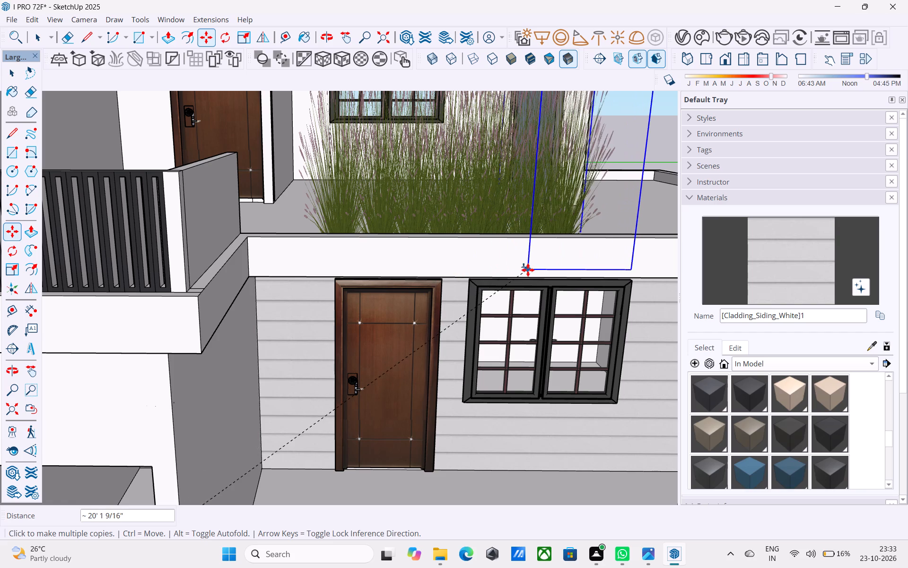
{"action": "left_click", "coordinate": [550, 271]}
Stamp grass copies on the porch floor in front of the vertical screen, starting beside the wall with the round opening.
{"action": "scroll", "coordinate": [550, 271], "scroll_direction": "down", "scroll_amount": 16}
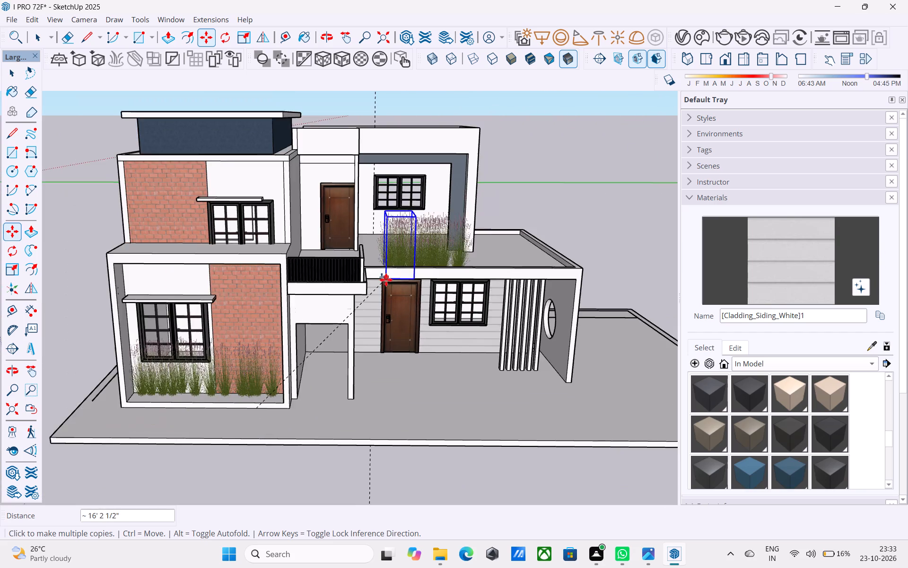
{"action": "scroll", "coordinate": [382, 280], "scroll_direction": "down", "scroll_amount": 6}
{"action": "middle_click_drag", "start_coordinate": [356, 373], "coordinate": [349, 353]}
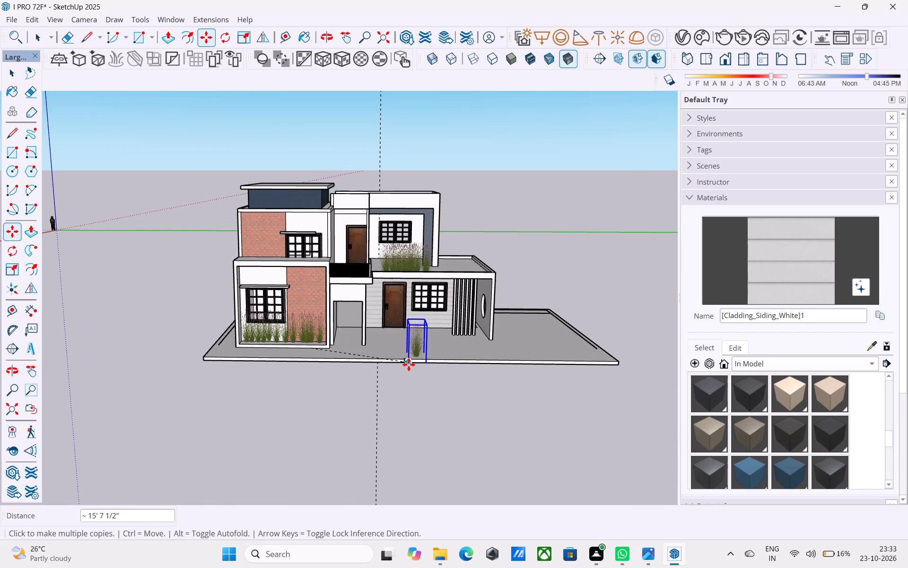
{"action": "scroll", "coordinate": [418, 357], "scroll_direction": "up", "scroll_amount": 13}
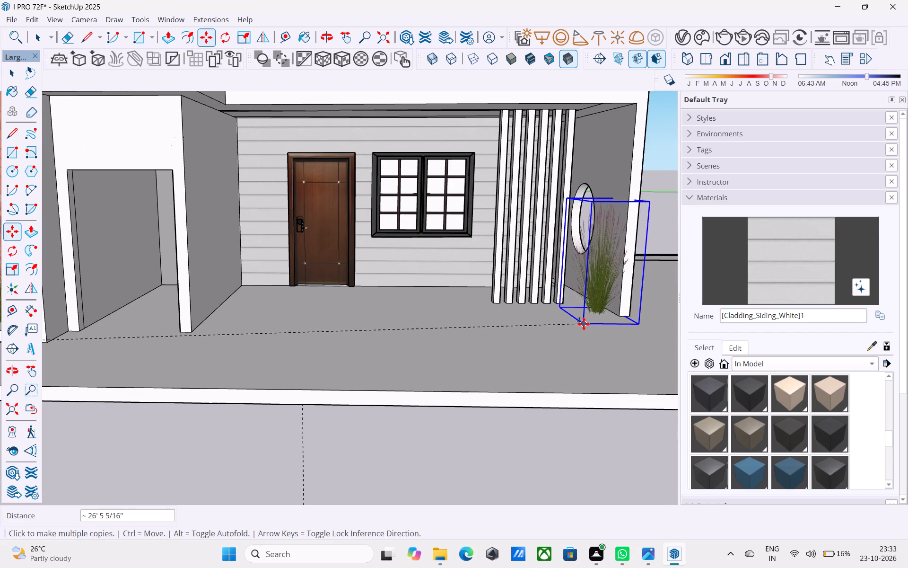
{"action": "left_click", "coordinate": [584, 324]}
{"action": "left_click", "coordinate": [560, 326]}
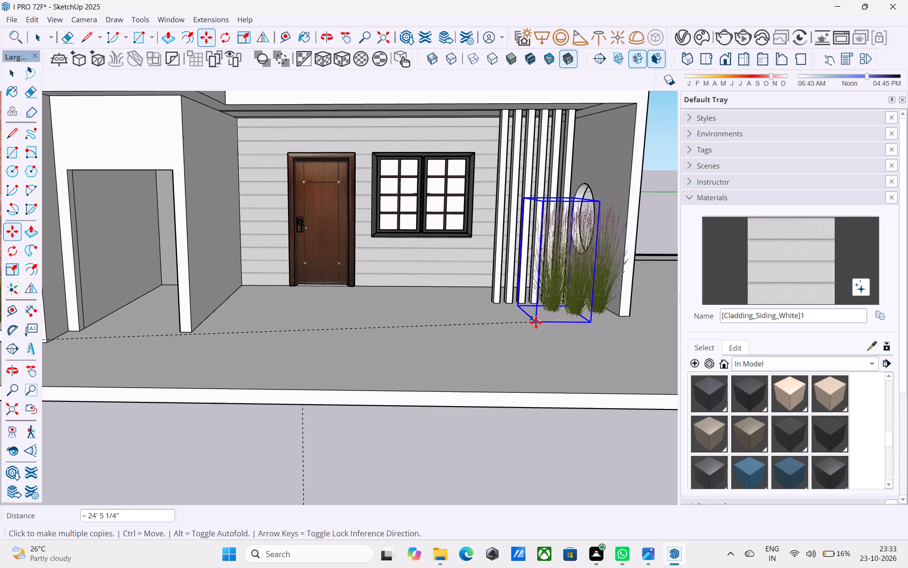
{"action": "left_click", "coordinate": [534, 322]}
{"action": "left_click", "coordinate": [505, 324]}
Stamp more grass copies to extend the porch row towards the window and fill the gaps between its plants.
{"action": "middle_click_drag", "start_coordinate": [506, 321], "coordinate": [439, 426]}
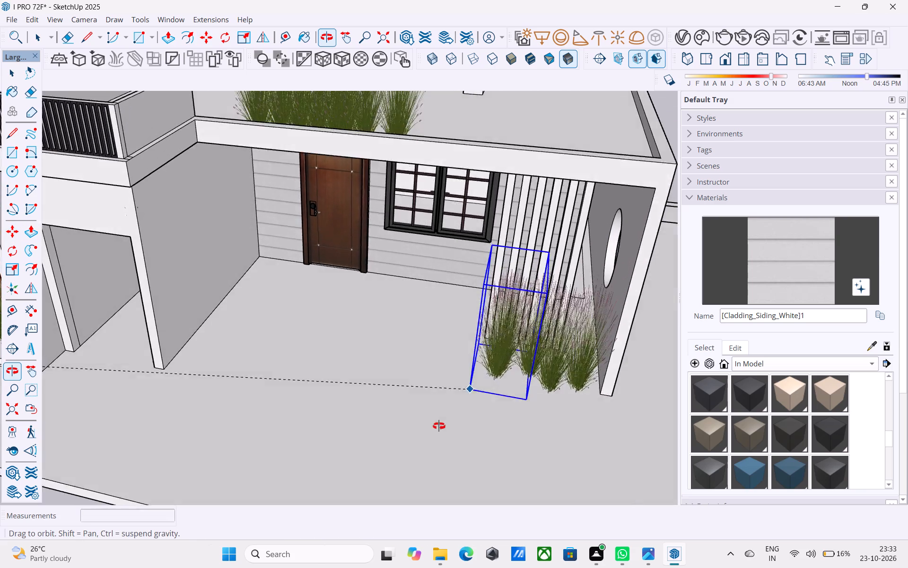
{"action": "middle_click_drag", "start_coordinate": [439, 426], "coordinate": [437, 431]}
{"action": "scroll", "coordinate": [477, 367], "scroll_direction": "up", "scroll_amount": 5}
{"action": "left_click", "coordinate": [408, 404]}
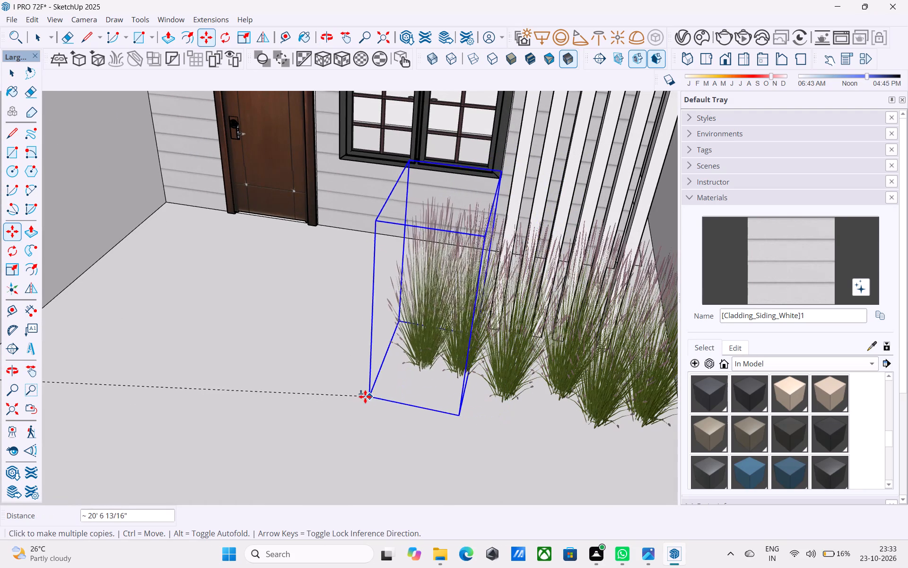
{"action": "left_click", "coordinate": [358, 397]}
{"action": "scroll", "coordinate": [373, 364], "scroll_direction": "down", "scroll_amount": 10}
{"action": "middle_click_drag", "start_coordinate": [390, 376], "coordinate": [427, 295]}
{"action": "scroll", "coordinate": [432, 353], "scroll_direction": "up", "scroll_amount": 9}
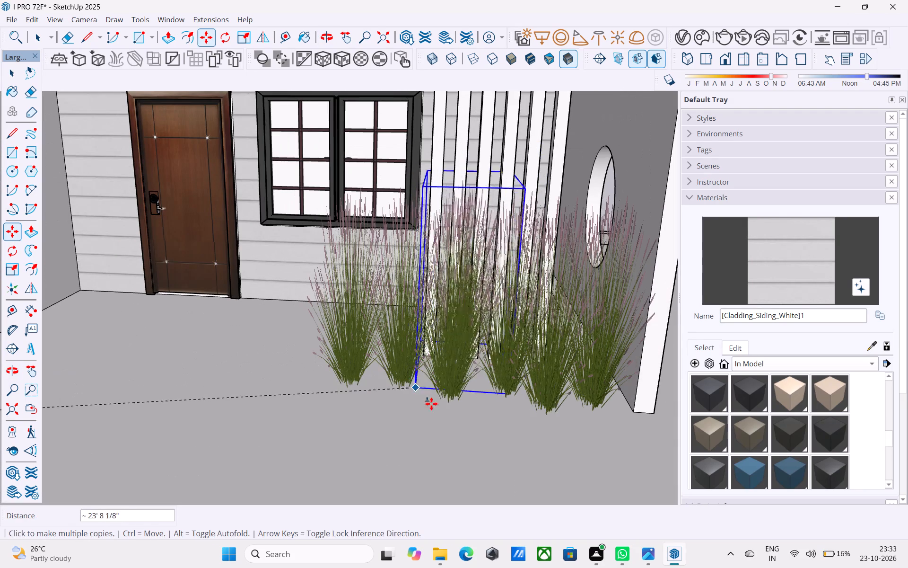
{"action": "left_click", "coordinate": [440, 427]}
{"action": "left_click", "coordinate": [378, 427]}
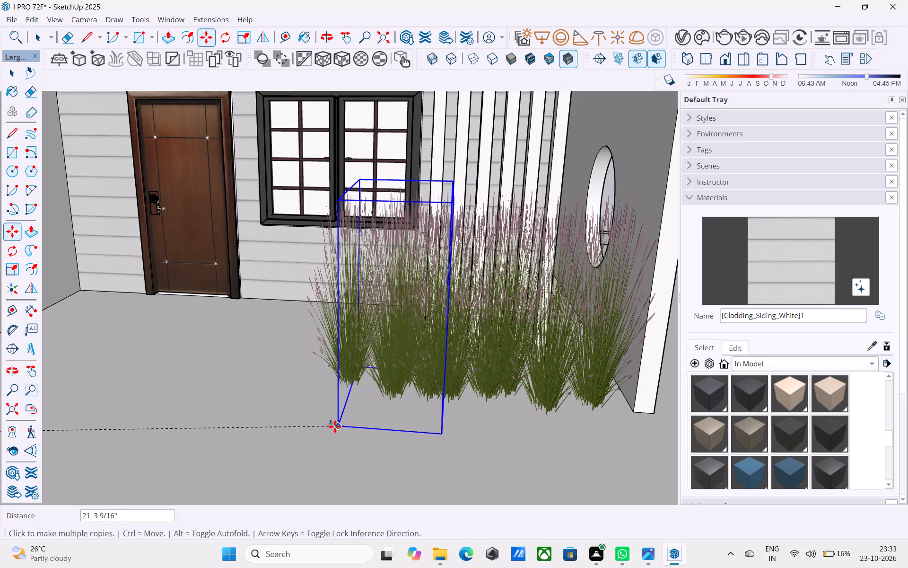
{"action": "left_click", "coordinate": [329, 423]}
Examine the grass planting and overall house exterior from the front and the side.
{"action": "scroll", "coordinate": [314, 381], "scroll_direction": "down", "scroll_amount": 13}
{"action": "middle_click_drag", "start_coordinate": [377, 315], "coordinate": [405, 291]}
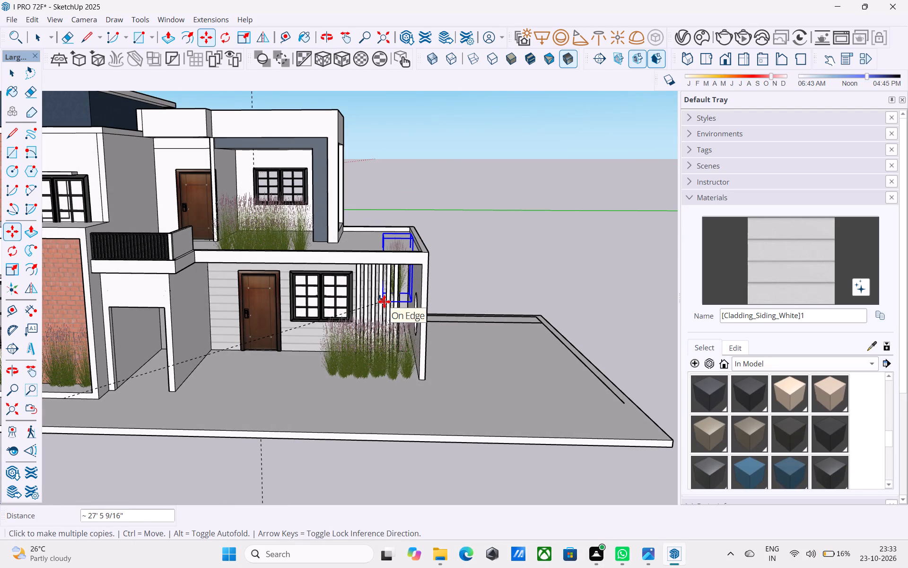
{"action": "scroll", "coordinate": [384, 302], "scroll_direction": "down", "scroll_amount": 5}
{"action": "middle_click_drag", "start_coordinate": [381, 307], "coordinate": [364, 285]}
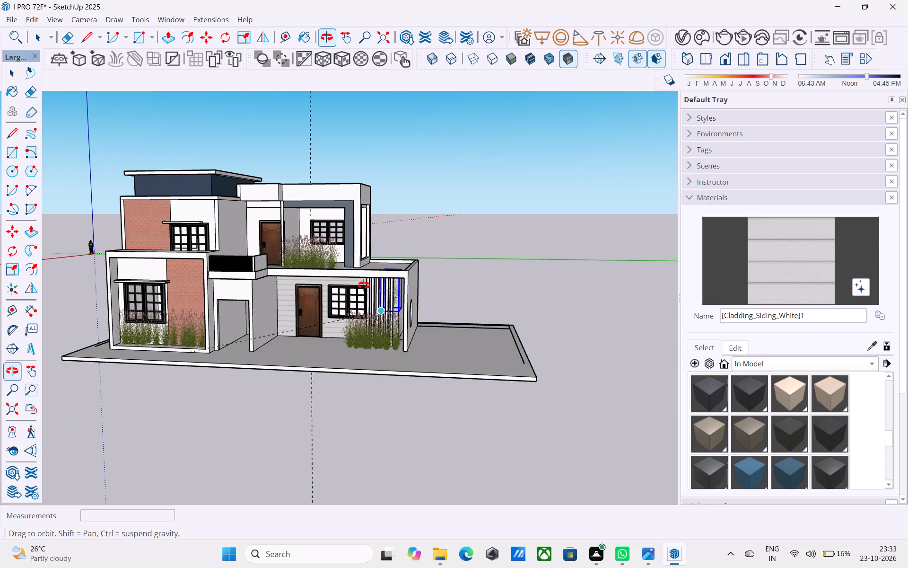
{"action": "middle_click_drag", "start_coordinate": [364, 285], "coordinate": [367, 285]}
{"action": "middle_click_drag", "start_coordinate": [391, 272], "coordinate": [385, 275]}
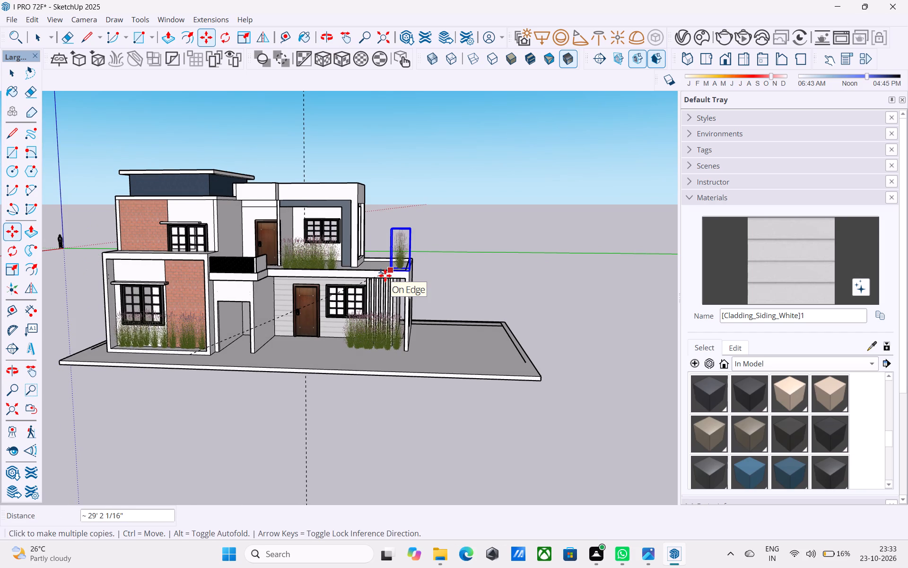
{"action": "scroll", "coordinate": [385, 275], "scroll_direction": "down", "scroll_amount": 5}
{"action": "middle_click_drag", "start_coordinate": [384, 281], "coordinate": [181, 280]}
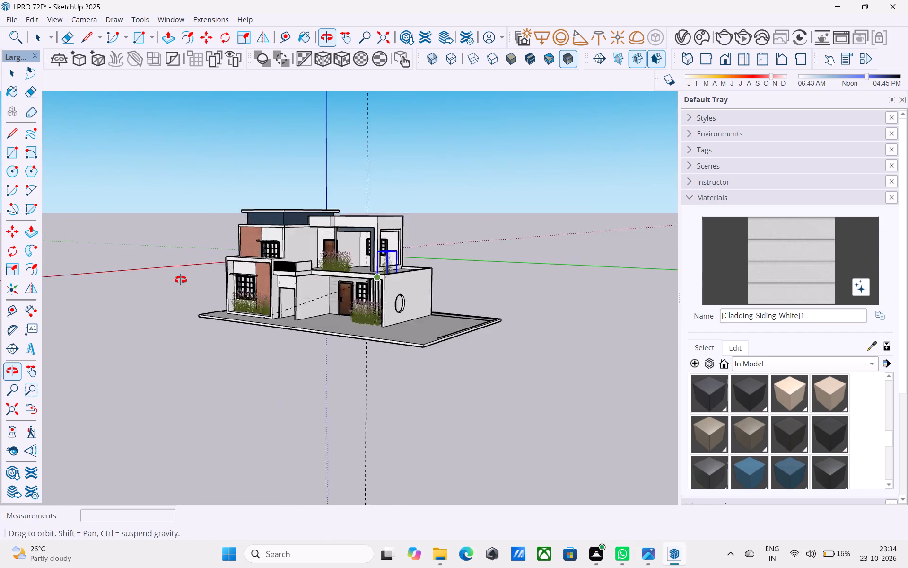
{"action": "middle_click_drag", "start_coordinate": [181, 280], "coordinate": [387, 276]}
{"action": "scroll", "coordinate": [398, 282], "scroll_direction": "down", "scroll_amount": 4}
{"action": "middle_click_drag", "start_coordinate": [355, 292], "coordinate": [373, 349]}
{"action": "scroll", "coordinate": [373, 349], "scroll_direction": "up", "scroll_amount": 10}
{"action": "middle_click_drag", "start_coordinate": [373, 349], "coordinate": [373, 349]}
{"action": "middle_click_drag", "start_coordinate": [329, 291], "coordinate": [373, 334]}
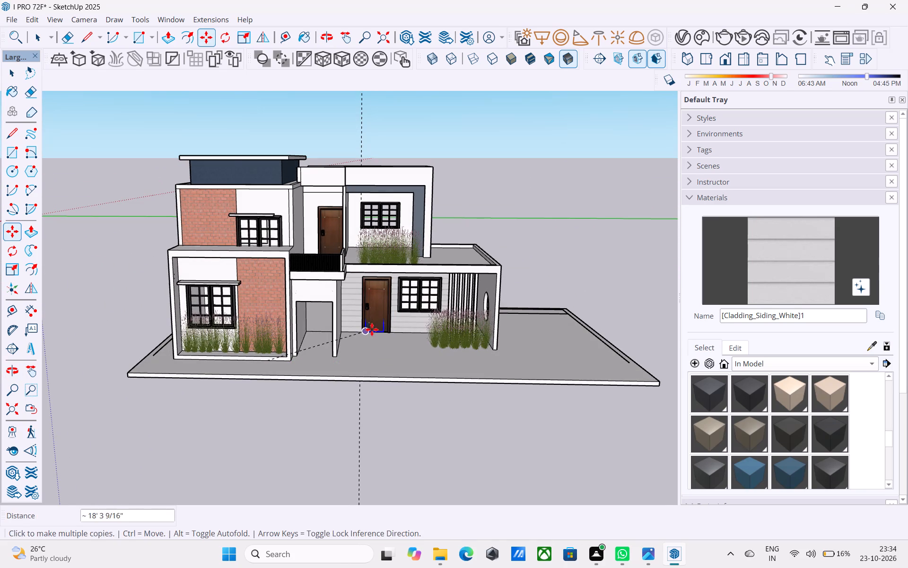
{"action": "key", "text": "space"}
Save the model and purge its unused items.
{"action": "key", "text": "ctrl+s"}
{"action": "left_click", "coordinate": [404, 358]}
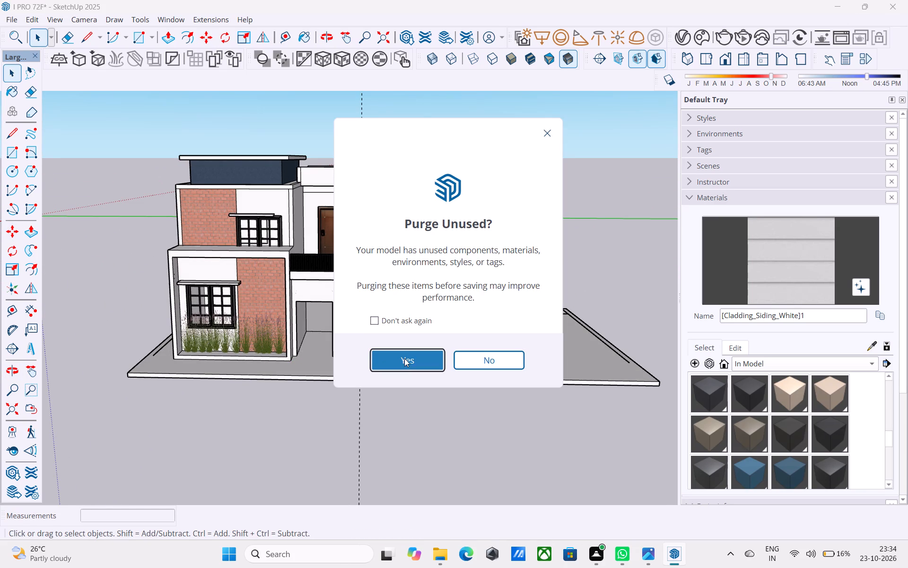
Draw a line across the open side yard of the base slab, from the rear boundary edge to the front edge.
{"action": "middle_click_drag", "start_coordinate": [402, 357], "coordinate": [373, 364]}
{"action": "middle_click_drag", "start_coordinate": [357, 358], "coordinate": [235, 370]}
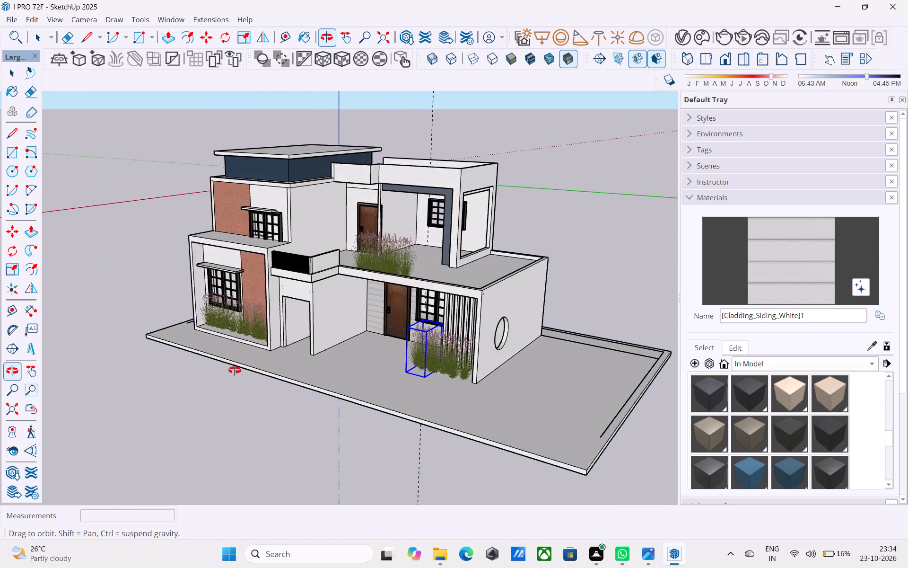
{"action": "middle_click_drag", "start_coordinate": [235, 370], "coordinate": [468, 334]}
{"action": "scroll", "coordinate": [468, 334], "scroll_direction": "up", "scroll_amount": 3}
{"action": "scroll", "coordinate": [468, 334], "scroll_direction": "down", "scroll_amount": 5}
{"action": "middle_click_drag", "start_coordinate": [464, 335], "coordinate": [289, 347]}
{"action": "middle_click_drag", "start_coordinate": [571, 340], "coordinate": [563, 370]}
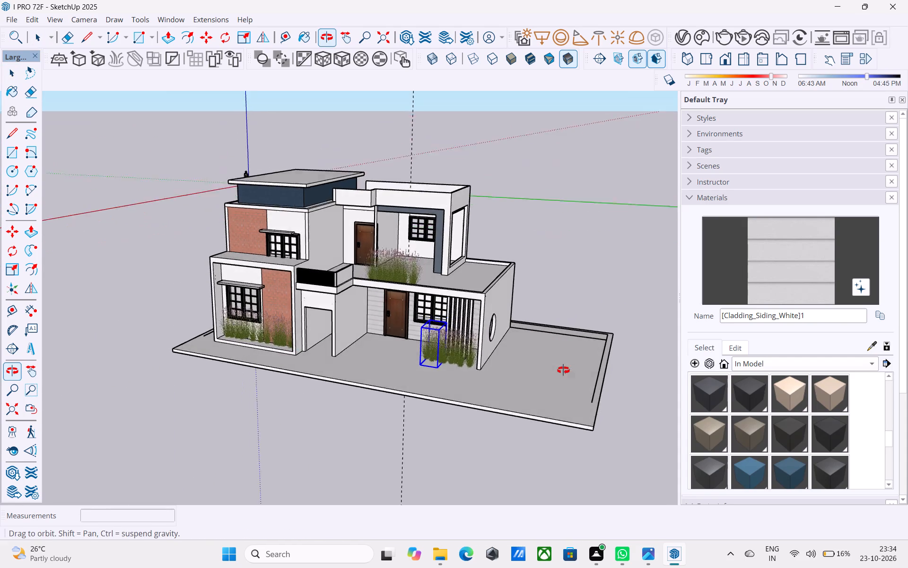
{"action": "middle_click_drag", "start_coordinate": [563, 370], "coordinate": [552, 365]}
{"action": "scroll", "coordinate": [549, 364], "scroll_direction": "up", "scroll_amount": 4}
{"action": "middle_click_drag", "start_coordinate": [543, 331], "coordinate": [558, 354]}
{"action": "key", "text": "l"}
{"action": "scroll", "coordinate": [570, 330], "scroll_direction": "up", "scroll_amount": 2}
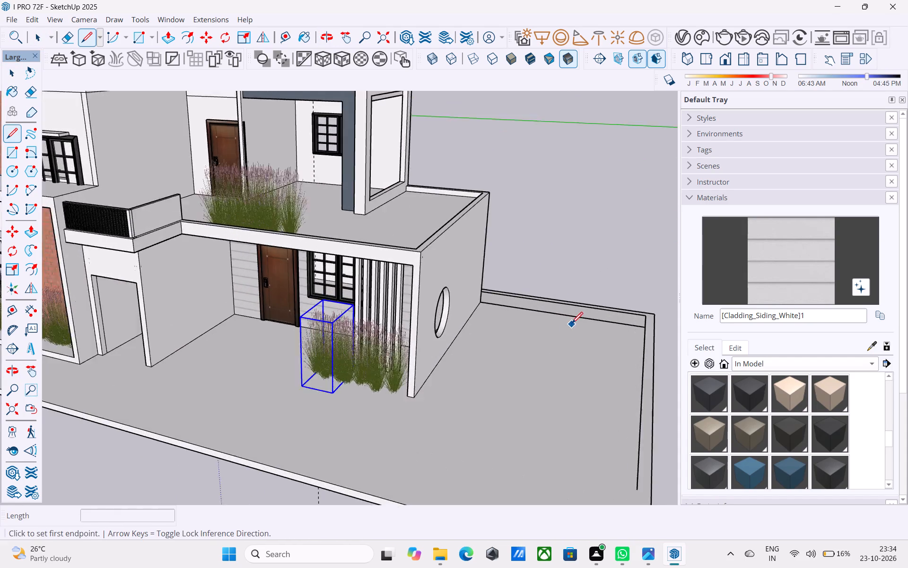
{"action": "scroll", "coordinate": [572, 324], "scroll_direction": "up", "scroll_amount": 6}
{"action": "left_click", "coordinate": [551, 291]}
{"action": "scroll", "coordinate": [551, 290], "scroll_direction": "down", "scroll_amount": 10}
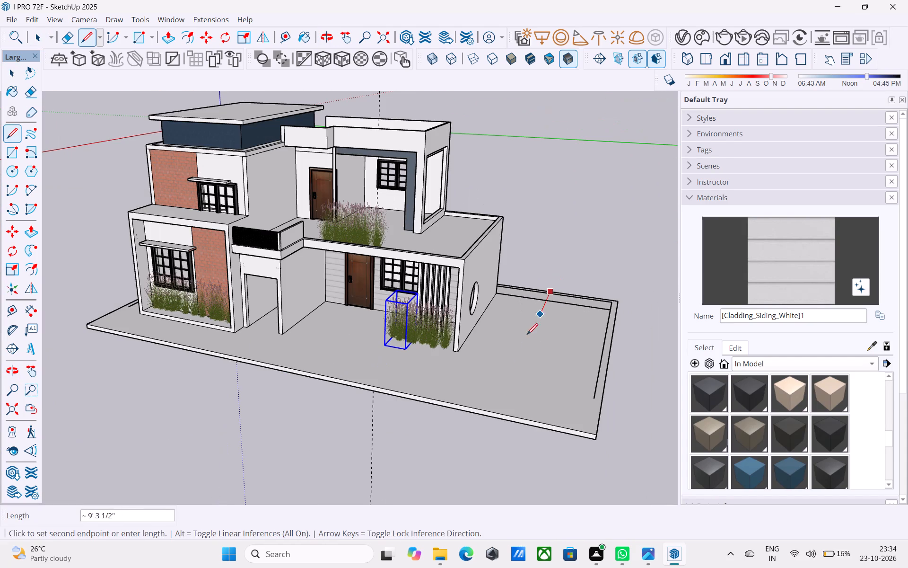
{"action": "left_click", "coordinate": [502, 412]}
{"action": "key", "text": "space"}
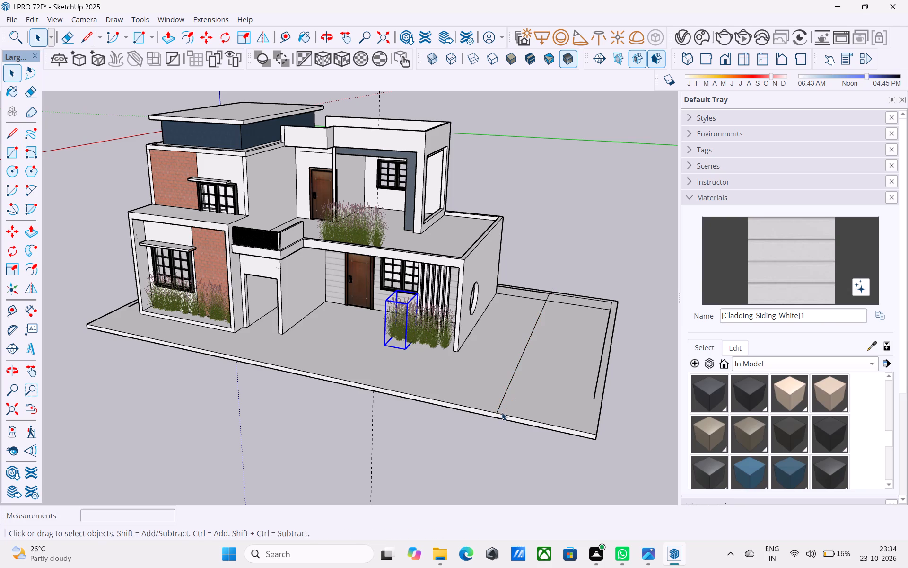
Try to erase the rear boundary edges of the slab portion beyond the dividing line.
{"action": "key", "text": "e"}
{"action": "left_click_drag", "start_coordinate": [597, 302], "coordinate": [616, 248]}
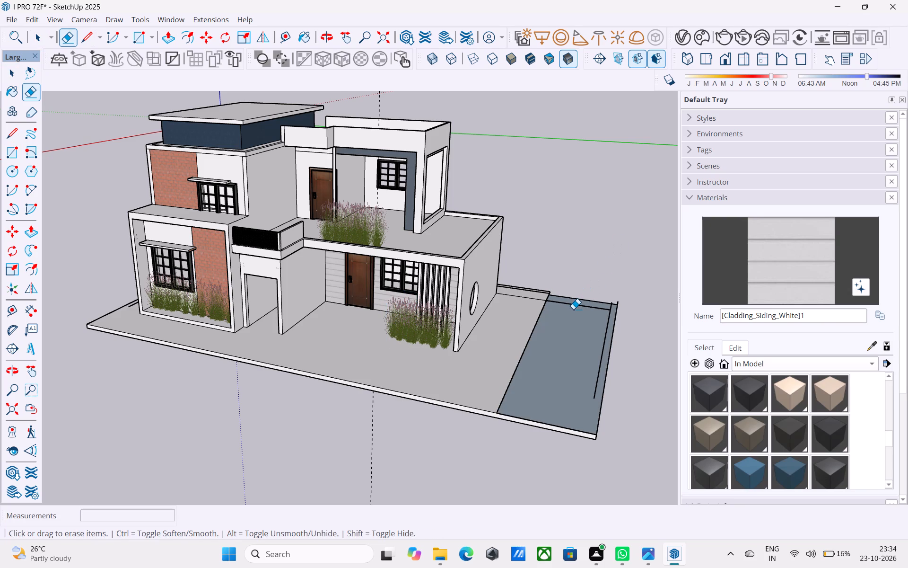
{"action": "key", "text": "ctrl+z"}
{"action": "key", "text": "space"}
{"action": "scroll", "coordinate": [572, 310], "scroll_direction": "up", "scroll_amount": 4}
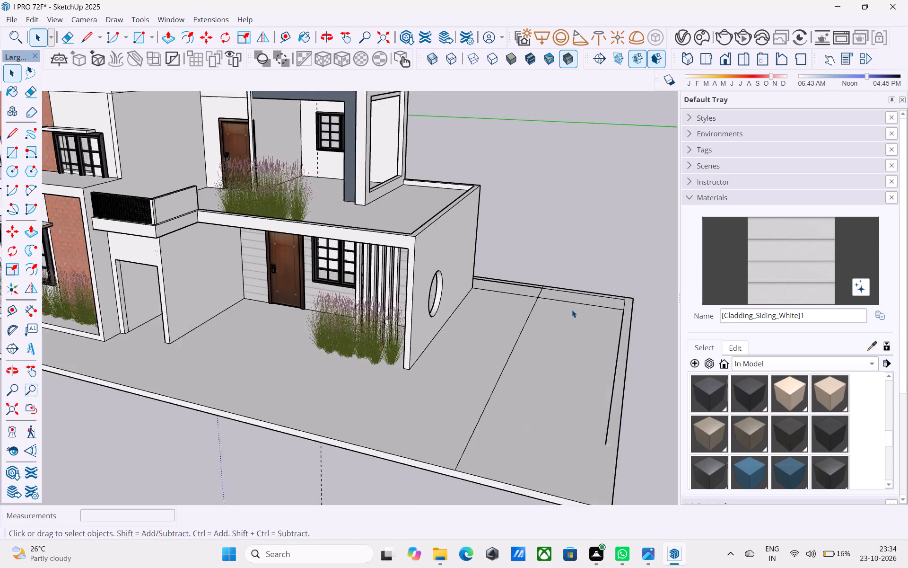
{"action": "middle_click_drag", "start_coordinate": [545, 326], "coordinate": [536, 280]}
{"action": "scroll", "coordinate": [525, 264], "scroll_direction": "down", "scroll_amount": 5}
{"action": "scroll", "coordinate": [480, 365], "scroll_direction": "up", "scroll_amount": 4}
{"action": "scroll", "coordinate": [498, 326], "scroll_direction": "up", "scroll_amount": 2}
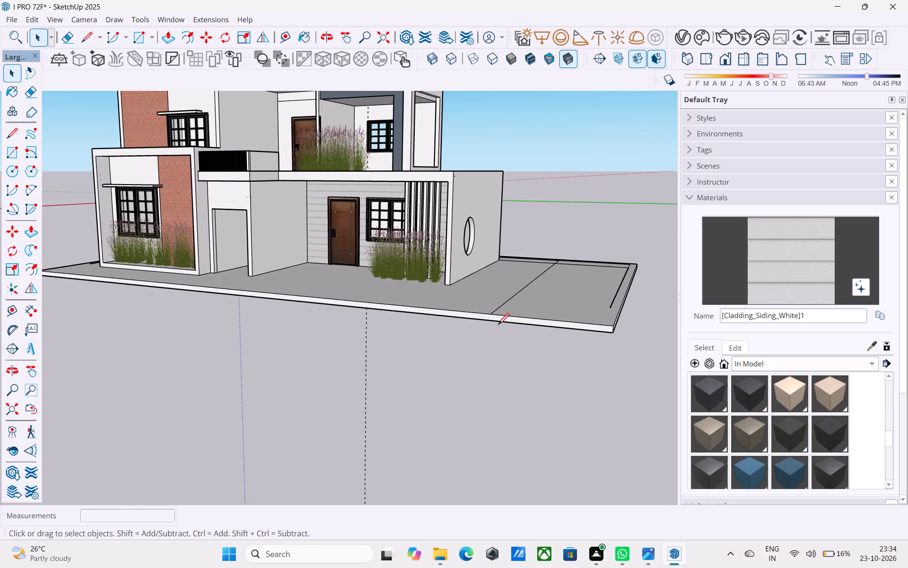
Draw a short line down the slab's front face from the end of the side-yard dividing line.
{"action": "key", "text": "l"}
{"action": "scroll", "coordinate": [496, 319], "scroll_direction": "up", "scroll_amount": 3}
{"action": "left_click", "coordinate": [492, 314]}
{"action": "left_click", "coordinate": [491, 324]}
{"action": "key", "text": "space"}
Push the slab portion beyond the dividing line back to the rear boundary strip, and its next face back 3'.
{"action": "left_click", "coordinate": [506, 317]}
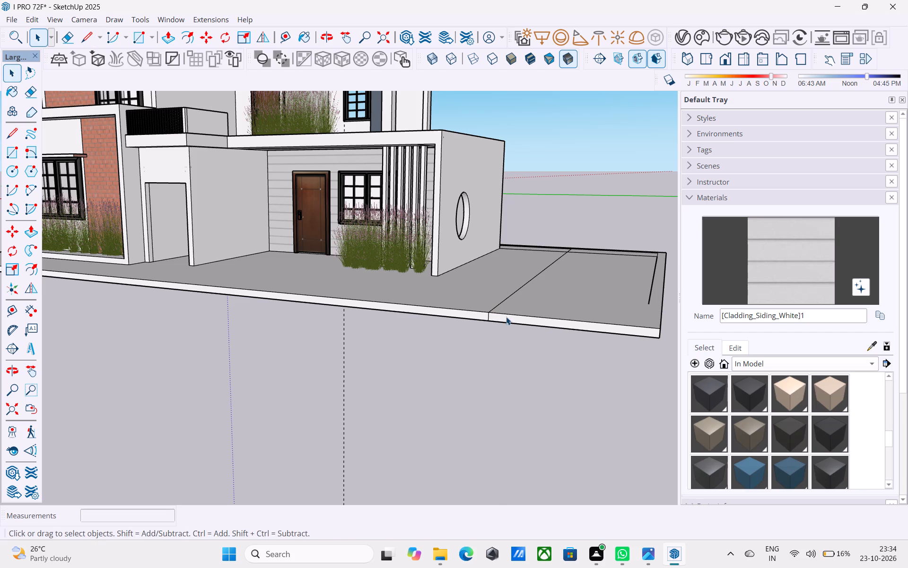
{"action": "left_click", "coordinate": [508, 318]}
{"action": "key", "text": "p"}
{"action": "left_click", "coordinate": [509, 318]}
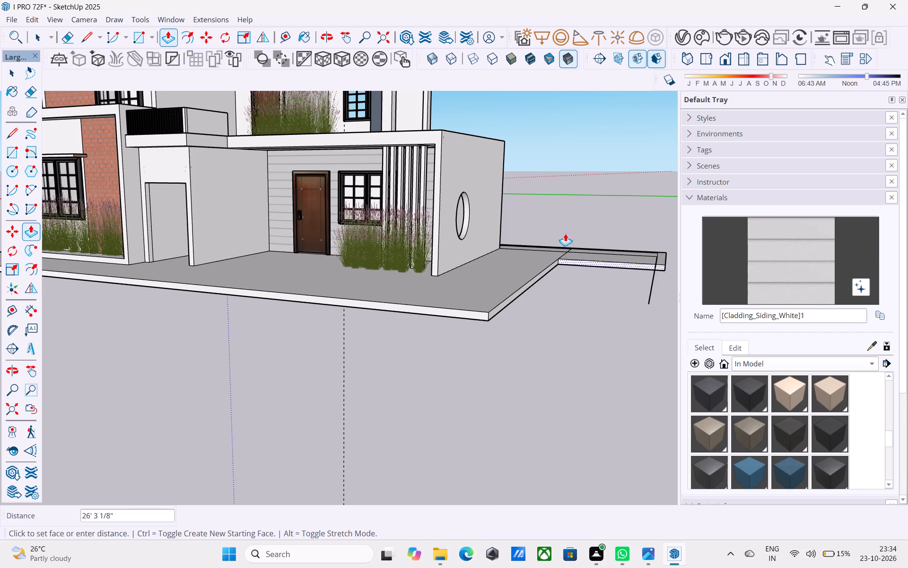
{"action": "left_click", "coordinate": [573, 224]}
{"action": "left_click", "coordinate": [583, 255]}
{"action": "left_click_drag", "start_coordinate": [615, 196], "coordinate": [616, 189]}
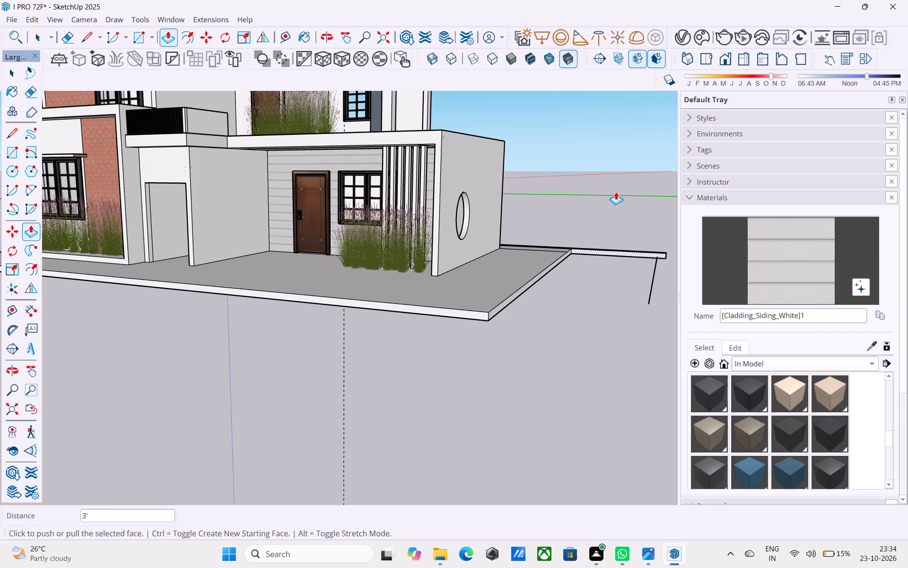
Push away the remaining thin slab strip along the rear boundary beyond the dividing line.
{"action": "key", "text": "space"}
{"action": "scroll", "coordinate": [582, 254], "scroll_direction": "up", "scroll_amount": 3}
{"action": "left_click", "coordinate": [586, 248]}
{"action": "left_click", "coordinate": [586, 254]}
{"action": "key", "text": "p"}
{"action": "left_click", "coordinate": [586, 254]}
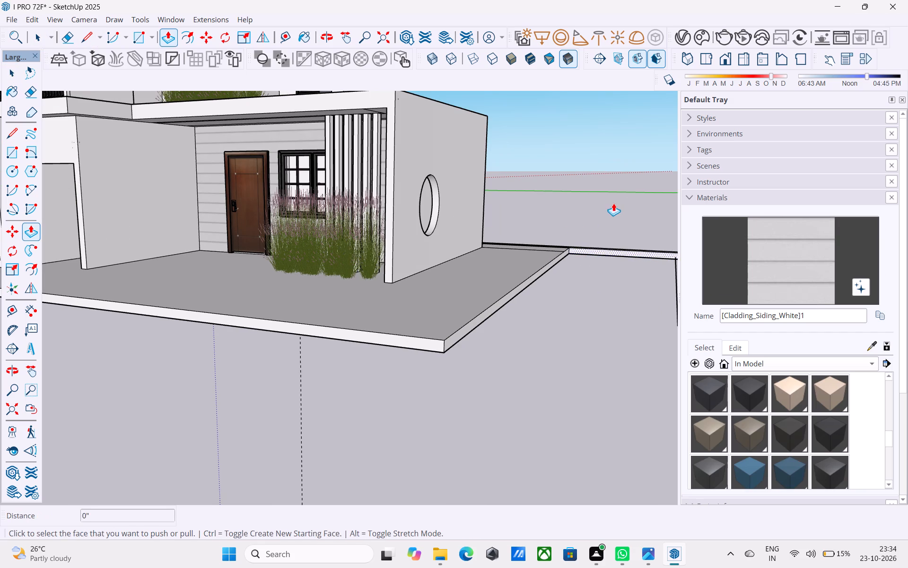
{"action": "key", "text": "space"}
{"action": "scroll", "coordinate": [594, 258], "scroll_direction": "up", "scroll_amount": 4}
{"action": "left_click", "coordinate": [592, 249]}
{"action": "key", "text": "p"}
{"action": "left_click", "coordinate": [592, 249]}
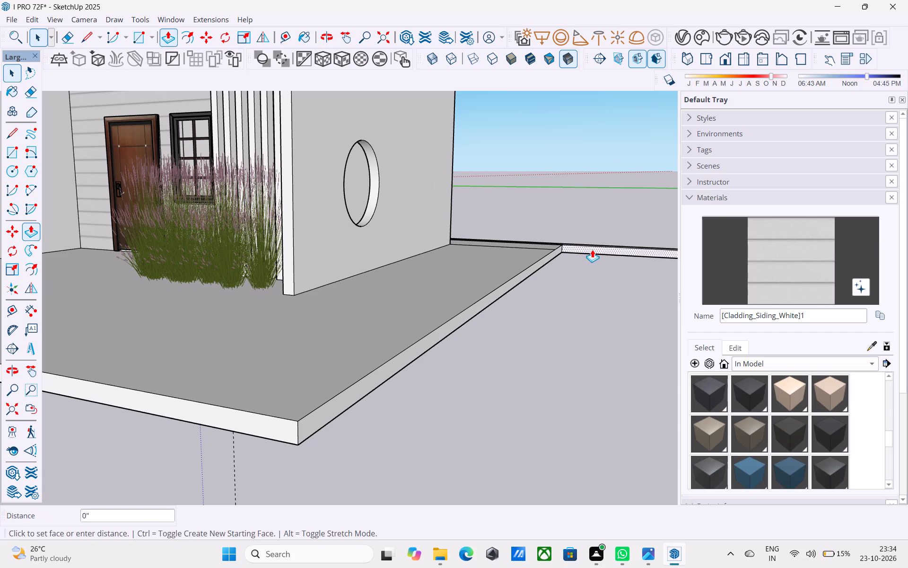
{"action": "left_click", "coordinate": [612, 223]}
{"action": "key", "text": "space"}
Erase the leftover line crossing the side yard just in front of the rear boundary strip.
{"action": "scroll", "coordinate": [581, 249], "scroll_direction": "down", "scroll_amount": 6}
{"action": "middle_click_drag", "start_coordinate": [558, 265], "coordinate": [579, 361]}
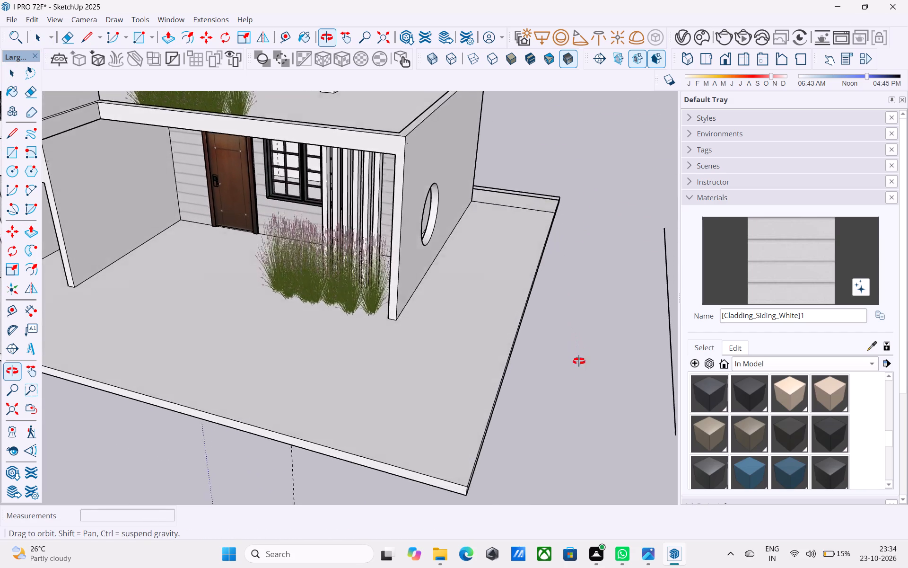
{"action": "middle_click_drag", "start_coordinate": [579, 361], "coordinate": [594, 400]}
{"action": "scroll", "coordinate": [541, 188], "scroll_direction": "up", "scroll_amount": 7}
{"action": "key", "text": "e"}
{"action": "left_click_drag", "start_coordinate": [541, 183], "coordinate": [542, 189]}
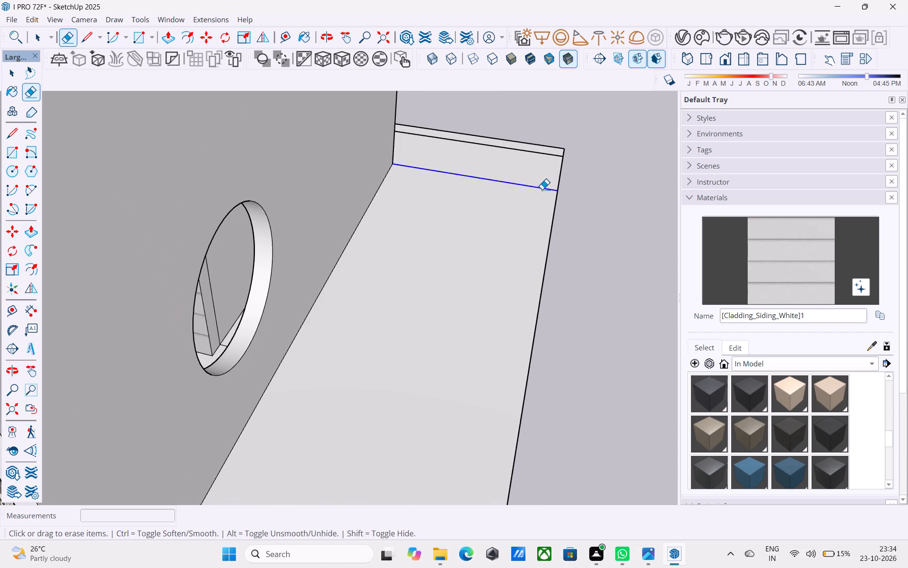
Copy the slab's new side edge 6" inward to mark the side boundary strip.
{"action": "key", "text": "space"}
{"action": "left_click", "coordinate": [556, 186]}
{"action": "left_click", "coordinate": [556, 188]}
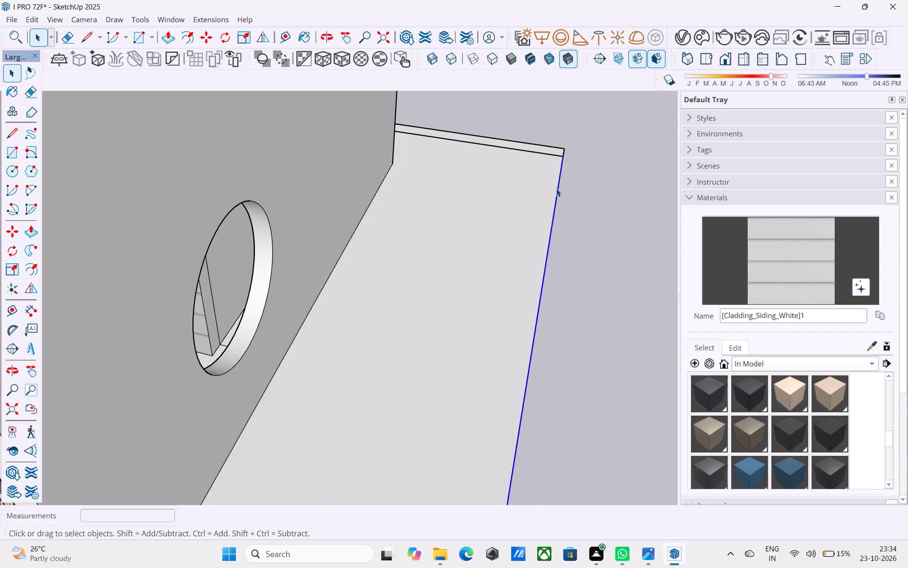
{"action": "key", "text": "m"}
{"action": "left_click", "coordinate": [557, 188]}
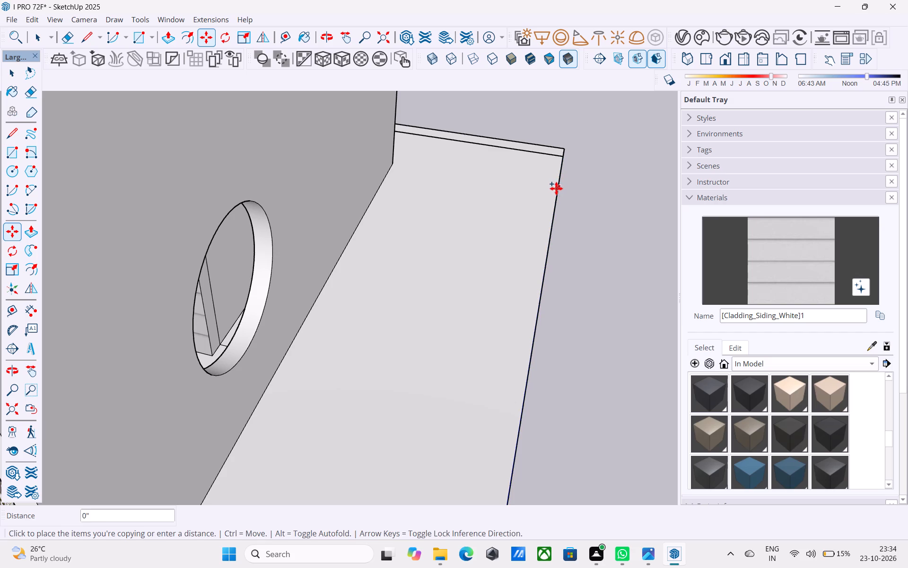
{"action": "type", "text": "6\""}
{"action": "key", "text": "Return"}
Erase the short line separating the side and rear boundary strips at the rear corner.
{"action": "key", "text": "e"}
{"action": "scroll", "coordinate": [548, 164], "scroll_direction": "up", "scroll_amount": 3}
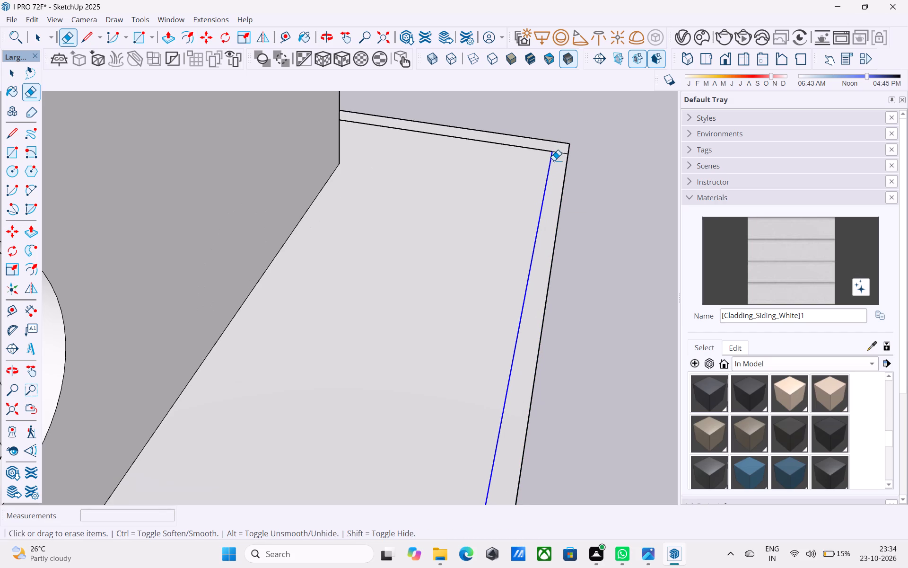
{"action": "left_click_drag", "start_coordinate": [559, 156], "coordinate": [562, 149]}
{"action": "key", "text": "space"}
{"action": "left_click", "coordinate": [559, 161]}
Extend the opposite side's inner boundary line to the slab's front edge with a line.
{"action": "scroll", "coordinate": [558, 167], "scroll_direction": "down", "scroll_amount": 5}
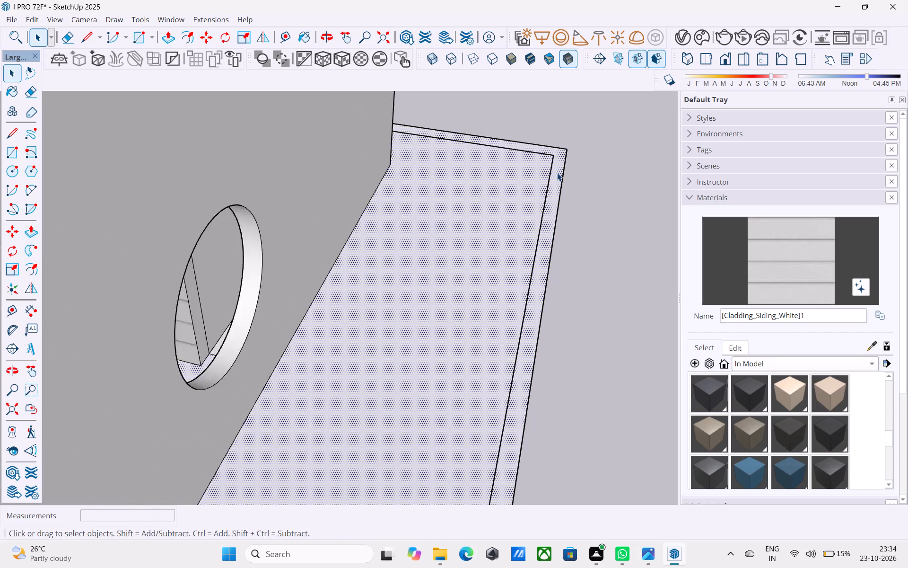
{"action": "scroll", "coordinate": [557, 173], "scroll_direction": "down", "scroll_amount": 11}
{"action": "middle_click_drag", "start_coordinate": [526, 227], "coordinate": [540, 182]}
{"action": "scroll", "coordinate": [540, 181], "scroll_direction": "down", "scroll_amount": 11}
{"action": "middle_click_drag", "start_coordinate": [410, 234], "coordinate": [602, 273]}
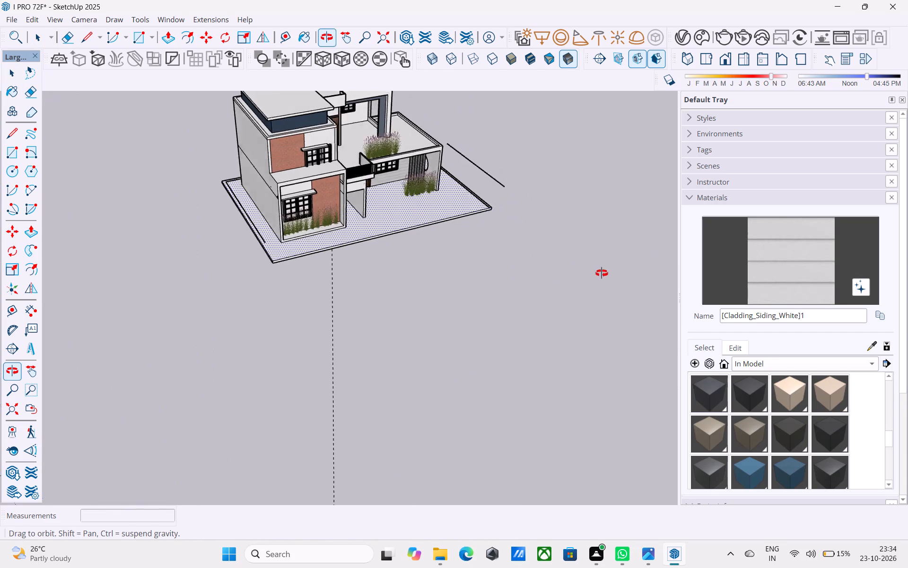
{"action": "middle_click_drag", "start_coordinate": [602, 273], "coordinate": [593, 293]}
{"action": "scroll", "coordinate": [353, 281], "scroll_direction": "up", "scroll_amount": 6}
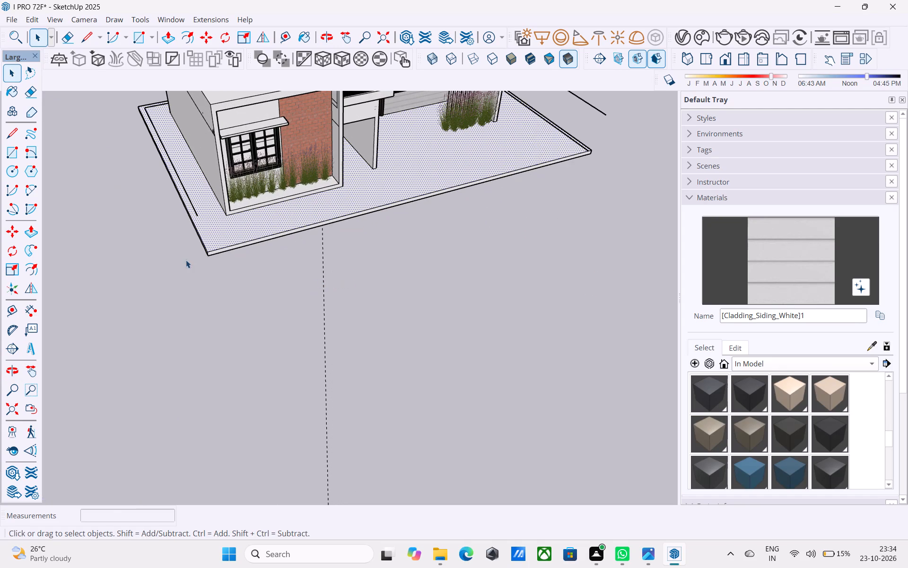
{"action": "scroll", "coordinate": [178, 231], "scroll_direction": "up", "scroll_amount": 8}
{"action": "key", "text": "l"}
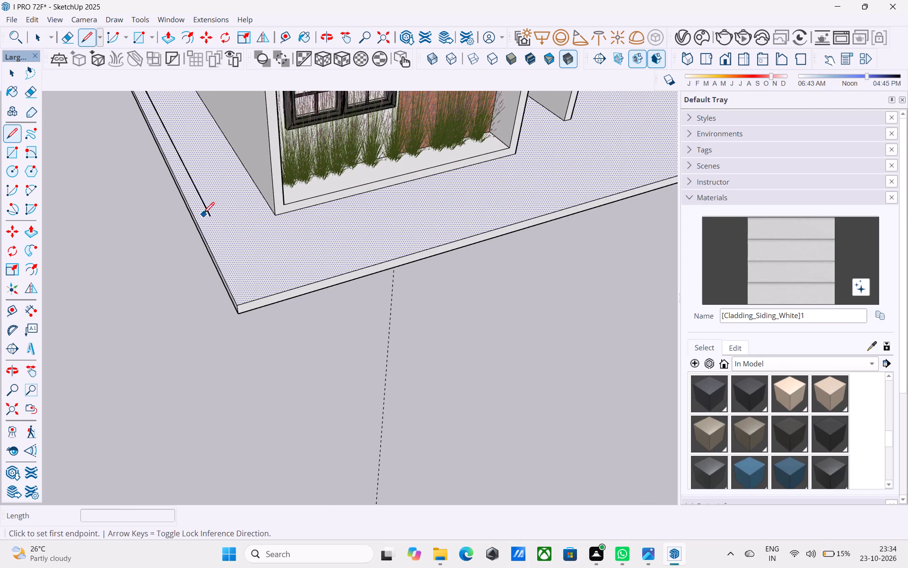
{"action": "left_click", "coordinate": [210, 214]}
{"action": "left_click", "coordinate": [253, 304]}
{"action": "key", "text": "space"}
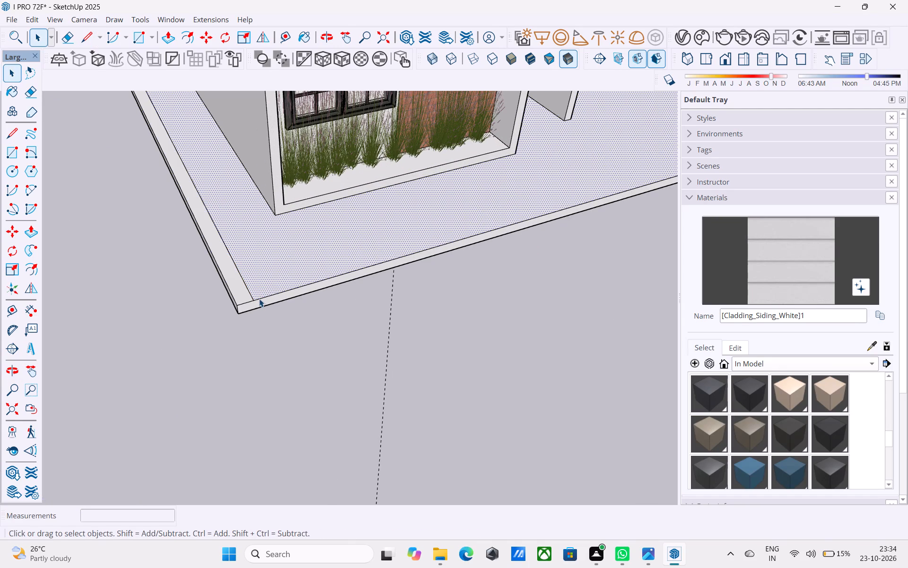
Copy the slab top's front edge inward to form a front boundary strip.
{"action": "left_click", "coordinate": [259, 299]}
{"action": "key", "text": "m"}
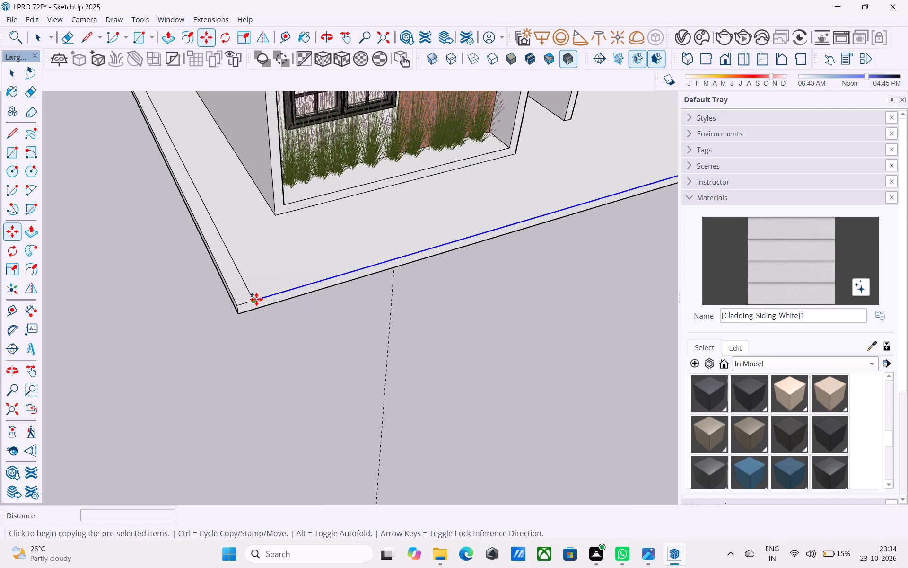
{"action": "left_click", "coordinate": [254, 300]}
{"action": "left_click", "coordinate": [247, 289]}
{"action": "key", "text": "space"}
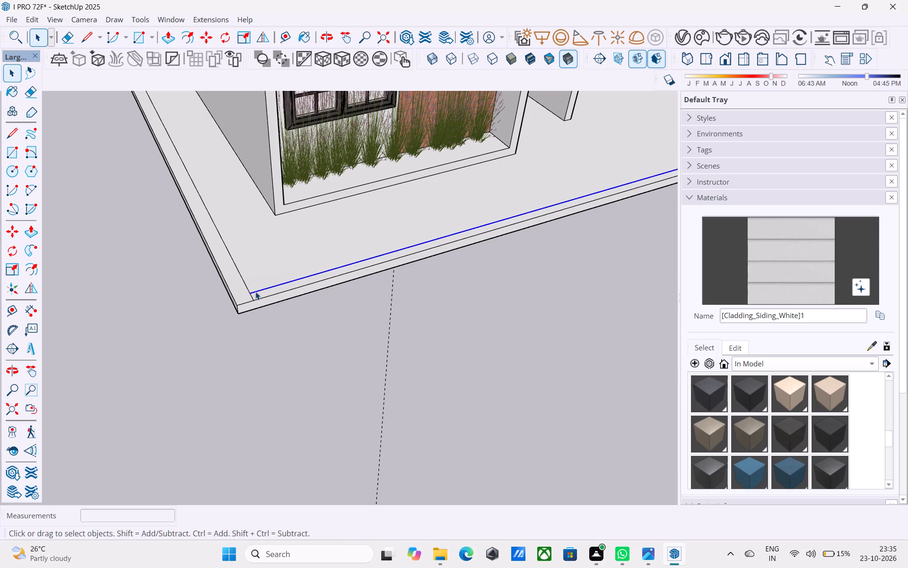
Erase the short line separating the side and front boundary strips at the front corner.
{"action": "scroll", "coordinate": [255, 292], "scroll_direction": "up", "scroll_amount": 4}
{"action": "key", "text": "e"}
{"action": "left_click", "coordinate": [252, 299]}
{"action": "key", "text": "space"}
Extrude the perimeter boundary strip up 5' to form the compound wall.
{"action": "left_click", "coordinate": [240, 296]}
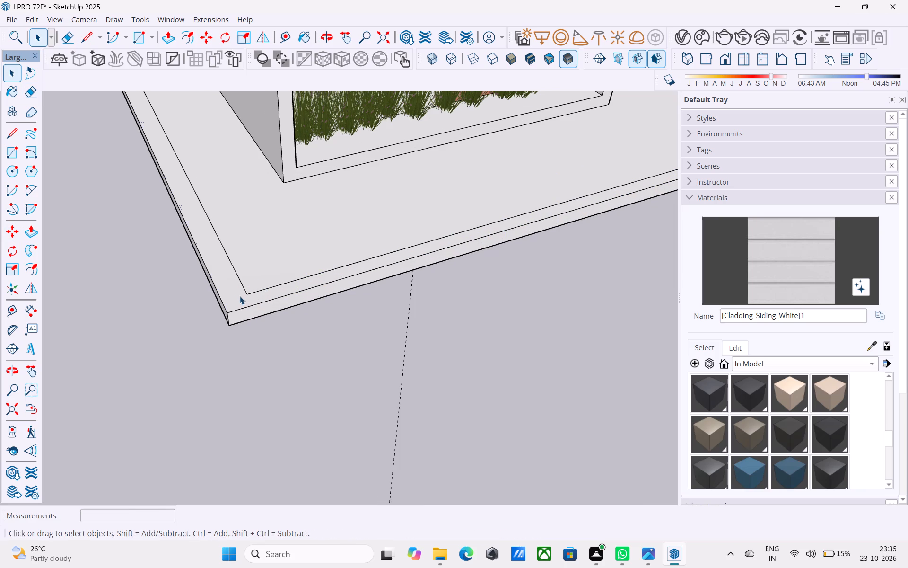
{"action": "key", "text": "p"}
{"action": "left_click", "coordinate": [240, 296]}
{"action": "type", "text": "5'"}
{"action": "key", "text": "Return"}
Erase the stray line left outside the compound wall beyond the shortened side yard.
{"action": "scroll", "coordinate": [229, 297], "scroll_direction": "down", "scroll_amount": 17}
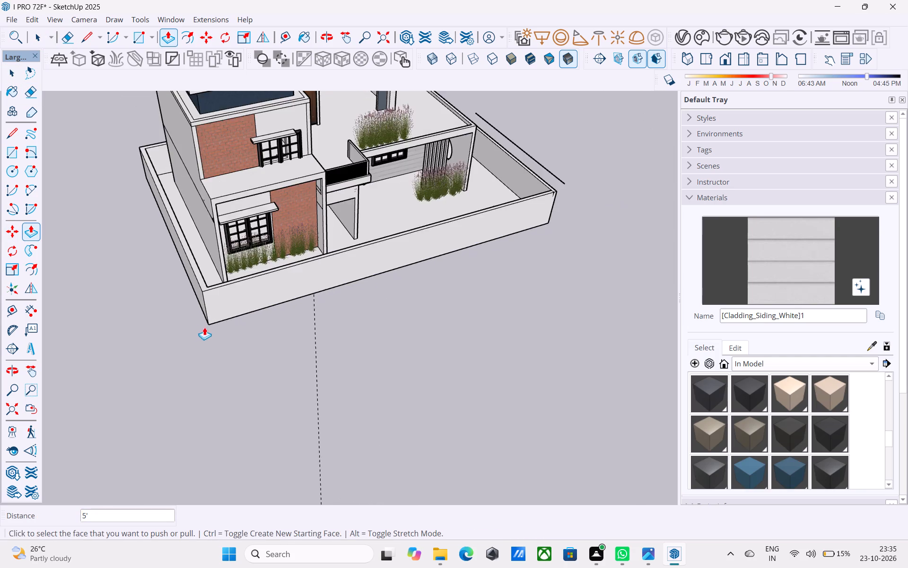
{"action": "middle_click_drag", "start_coordinate": [198, 330], "coordinate": [24, 315]}
{"action": "scroll", "coordinate": [214, 286], "scroll_direction": "down", "scroll_amount": 4}
{"action": "middle_click_drag", "start_coordinate": [211, 284], "coordinate": [77, 280], "text": "shift"}
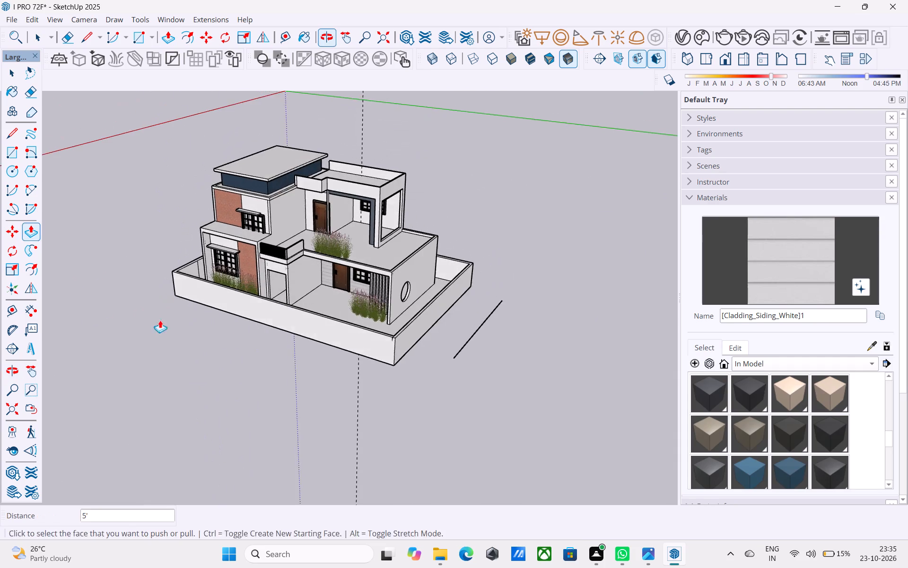
{"action": "middle_click_drag", "start_coordinate": [297, 337], "coordinate": [301, 321]}
{"action": "scroll", "coordinate": [365, 305], "scroll_direction": "up", "scroll_amount": 4}
{"action": "key", "text": "e"}
{"action": "left_click_drag", "start_coordinate": [475, 297], "coordinate": [494, 308]}
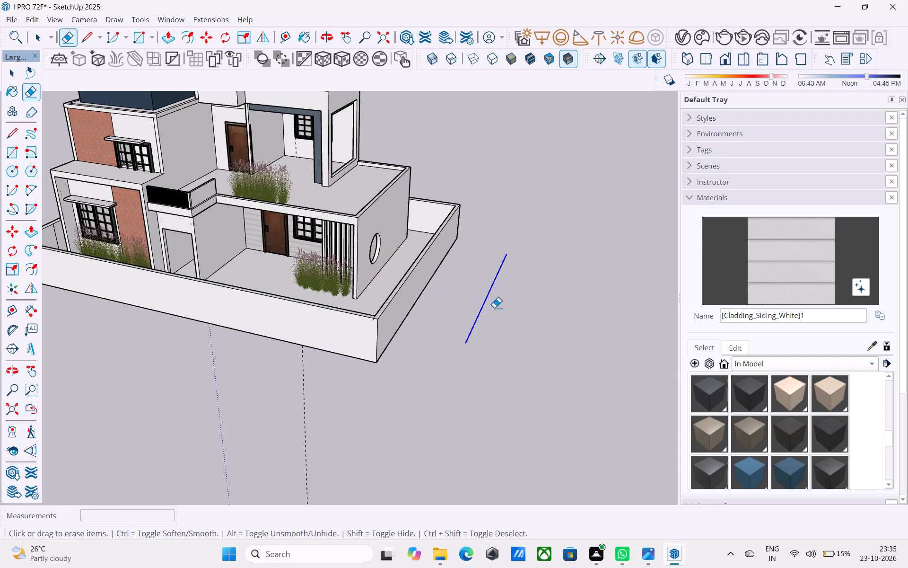
{"action": "left_click_drag", "start_coordinate": [494, 308], "coordinate": [495, 308]}
{"action": "key", "text": "space"}
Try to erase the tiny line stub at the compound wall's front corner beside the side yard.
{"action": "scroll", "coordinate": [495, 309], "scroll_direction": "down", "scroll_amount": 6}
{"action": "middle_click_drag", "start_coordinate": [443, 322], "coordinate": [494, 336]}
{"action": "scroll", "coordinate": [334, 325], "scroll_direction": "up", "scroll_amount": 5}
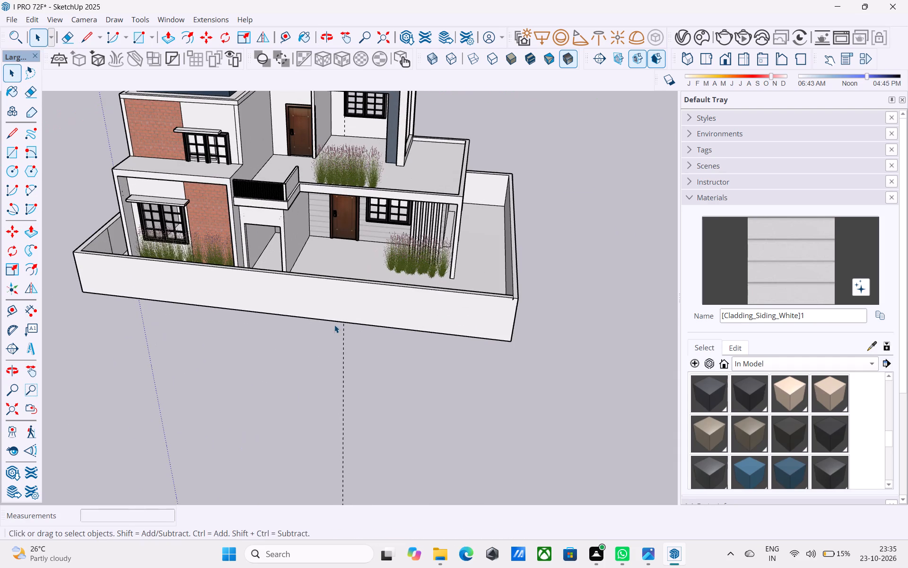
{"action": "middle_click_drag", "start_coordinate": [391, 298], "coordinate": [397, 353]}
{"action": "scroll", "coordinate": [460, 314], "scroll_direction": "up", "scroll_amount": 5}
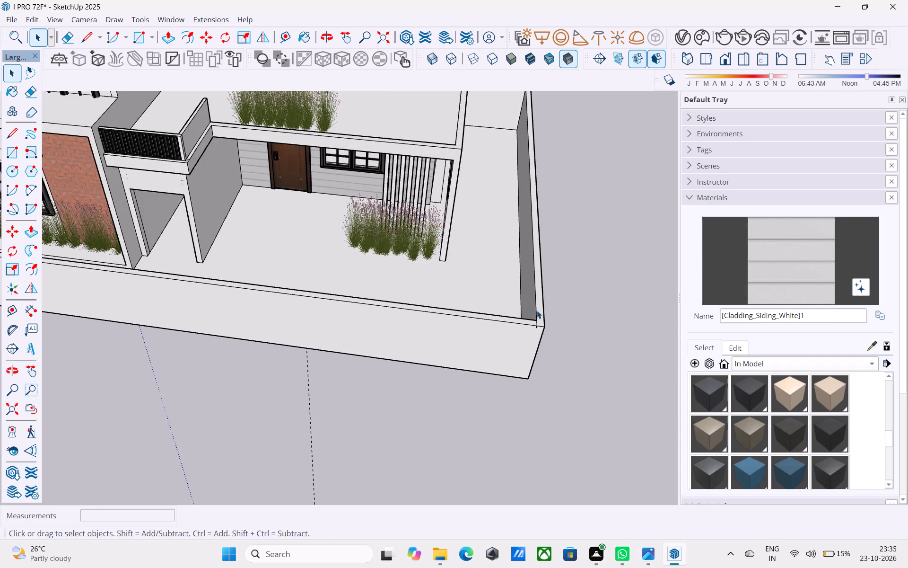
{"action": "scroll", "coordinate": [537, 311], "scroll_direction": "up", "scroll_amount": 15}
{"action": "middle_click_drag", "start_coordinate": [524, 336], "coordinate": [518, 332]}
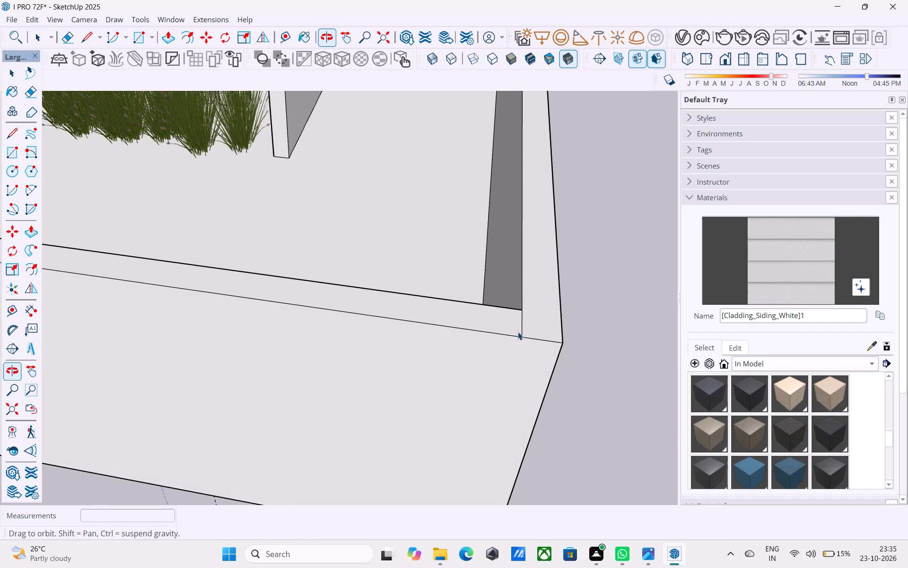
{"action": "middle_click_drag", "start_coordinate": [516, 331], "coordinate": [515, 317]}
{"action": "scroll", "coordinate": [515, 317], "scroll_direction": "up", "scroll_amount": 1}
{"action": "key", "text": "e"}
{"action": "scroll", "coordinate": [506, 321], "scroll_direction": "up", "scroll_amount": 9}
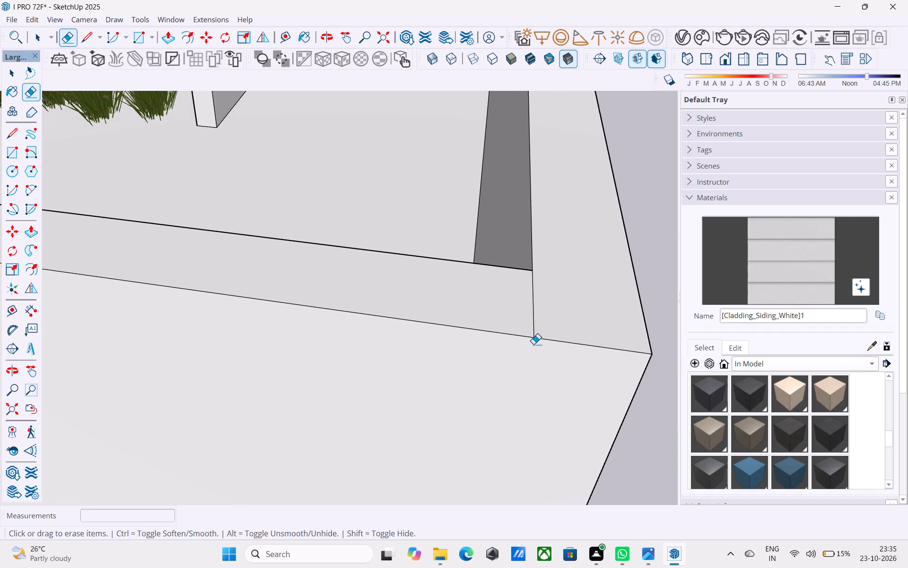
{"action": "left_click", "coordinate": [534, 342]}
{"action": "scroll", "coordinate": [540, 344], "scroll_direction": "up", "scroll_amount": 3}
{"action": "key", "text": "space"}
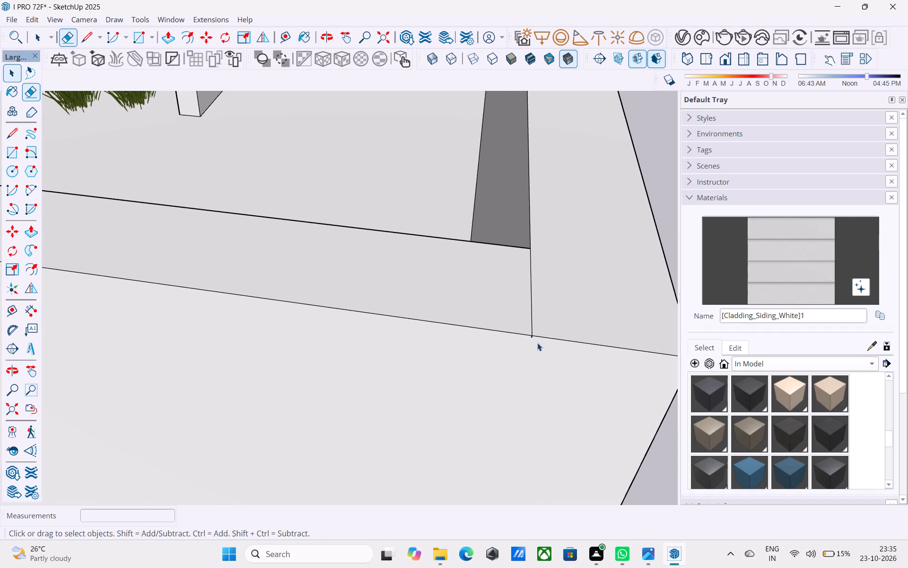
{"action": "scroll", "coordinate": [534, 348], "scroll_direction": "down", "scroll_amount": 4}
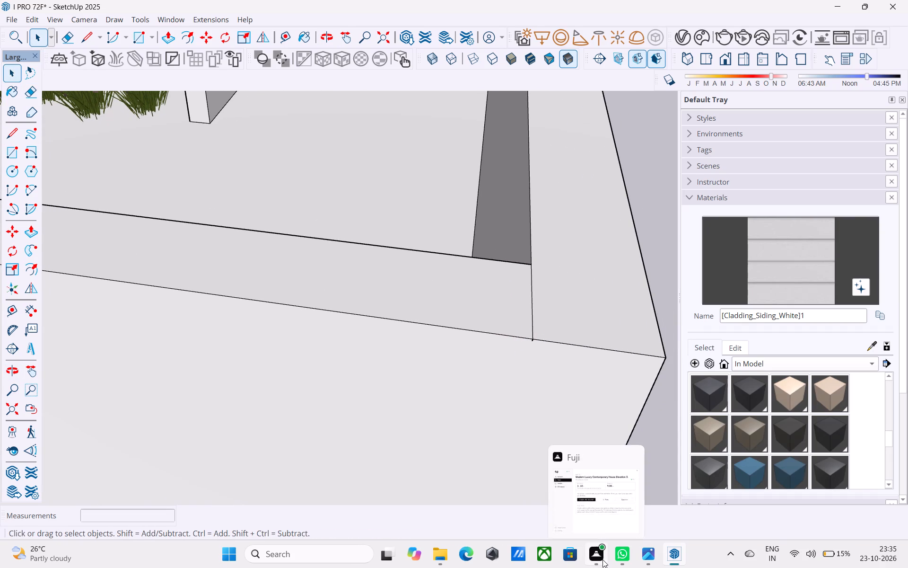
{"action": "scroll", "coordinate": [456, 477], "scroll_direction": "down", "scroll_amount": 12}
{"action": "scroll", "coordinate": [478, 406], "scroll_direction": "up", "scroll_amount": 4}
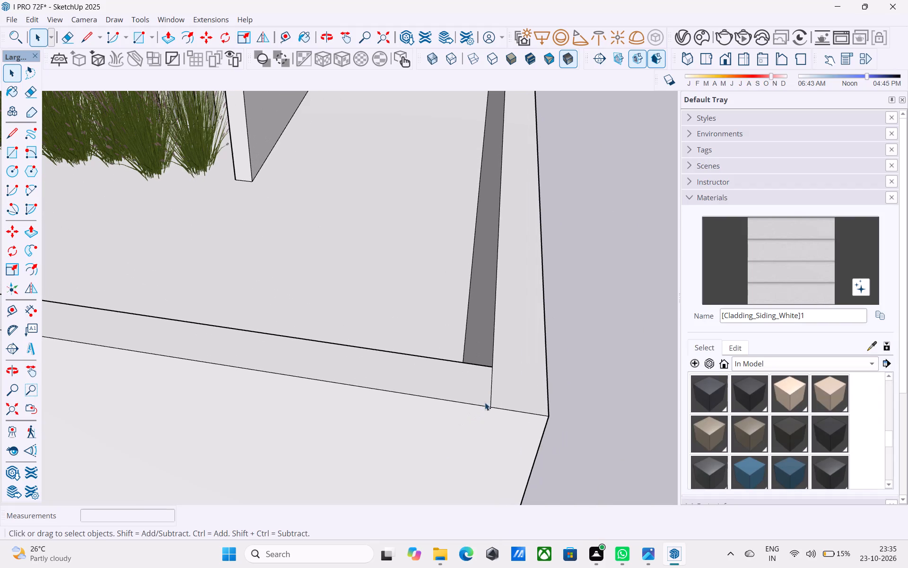
Copy the short edge across the wall top at the side-yard front corner 14' along the front wall.
{"action": "left_click", "coordinate": [490, 397]}
{"action": "key", "text": "m"}
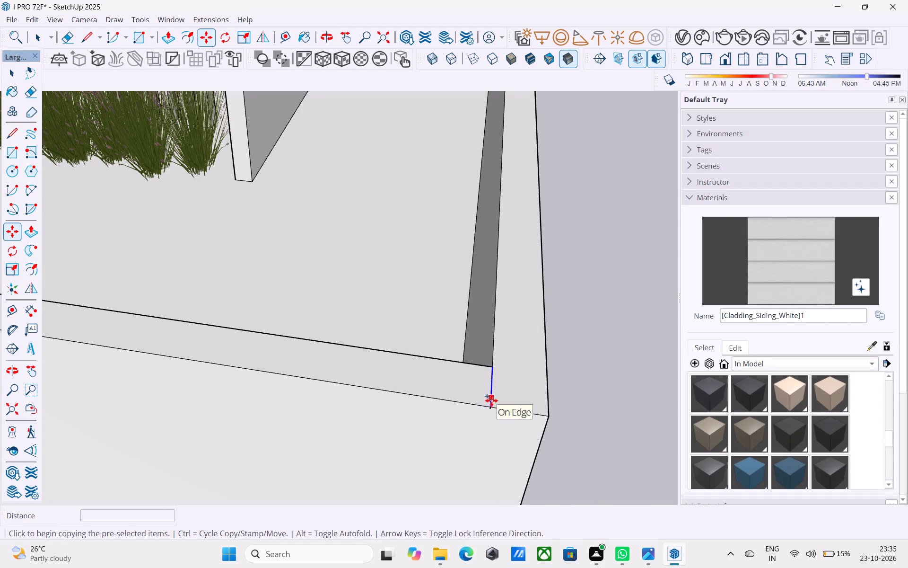
{"action": "left_click", "coordinate": [492, 410]}
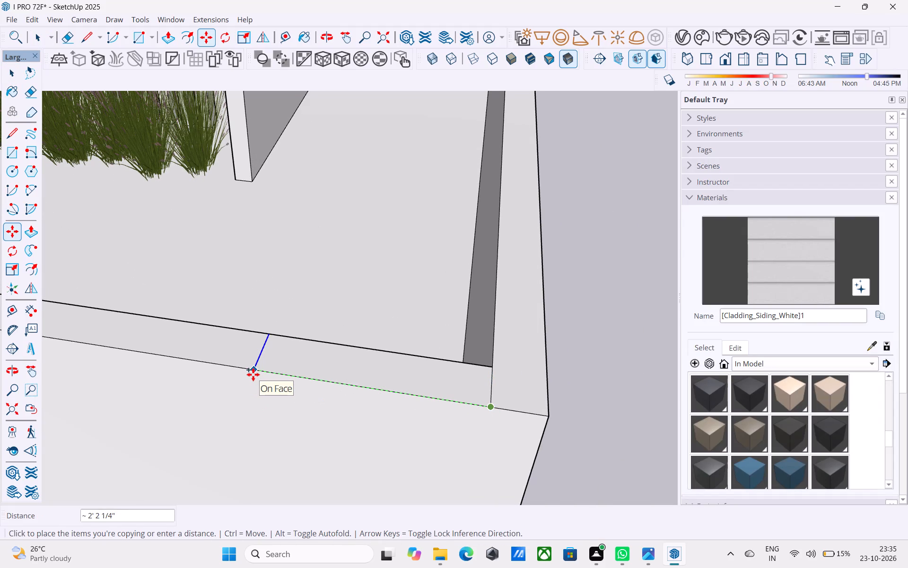
{"action": "key", "text": "1"}
{"action": "type", "text": "4'"}
{"action": "key", "text": "Return"}
Examine the compound wall and house from the front and from both front corners.
{"action": "scroll", "coordinate": [253, 374], "scroll_direction": "down", "scroll_amount": 19}
{"action": "middle_click_drag", "start_coordinate": [451, 403], "coordinate": [470, 405]}
{"action": "scroll", "coordinate": [386, 386], "scroll_direction": "up", "scroll_amount": 4}
{"action": "scroll", "coordinate": [386, 386], "scroll_direction": "down", "scroll_amount": 2}
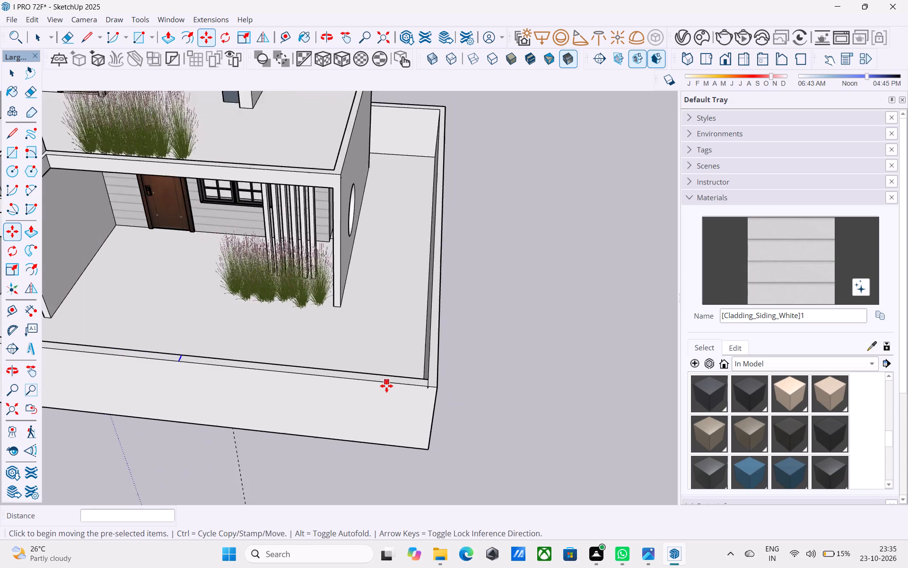
{"action": "scroll", "coordinate": [386, 386], "scroll_direction": "down", "scroll_amount": 11}
{"action": "middle_click_drag", "start_coordinate": [373, 385], "coordinate": [506, 329]}
{"action": "middle_click_drag", "start_coordinate": [441, 338], "coordinate": [413, 372]}
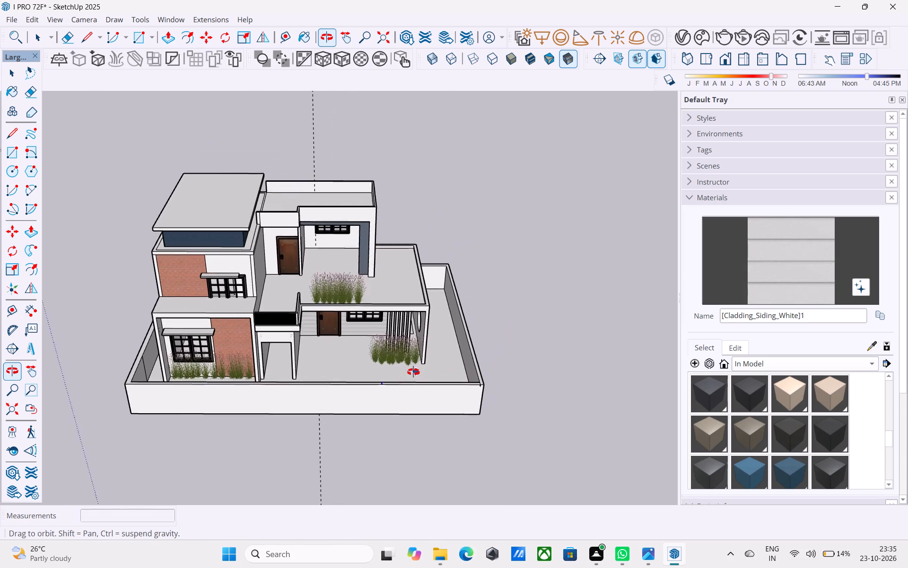
{"action": "middle_click_drag", "start_coordinate": [413, 372], "coordinate": [410, 355]}
{"action": "middle_click_drag", "start_coordinate": [355, 398], "coordinate": [407, 326]}
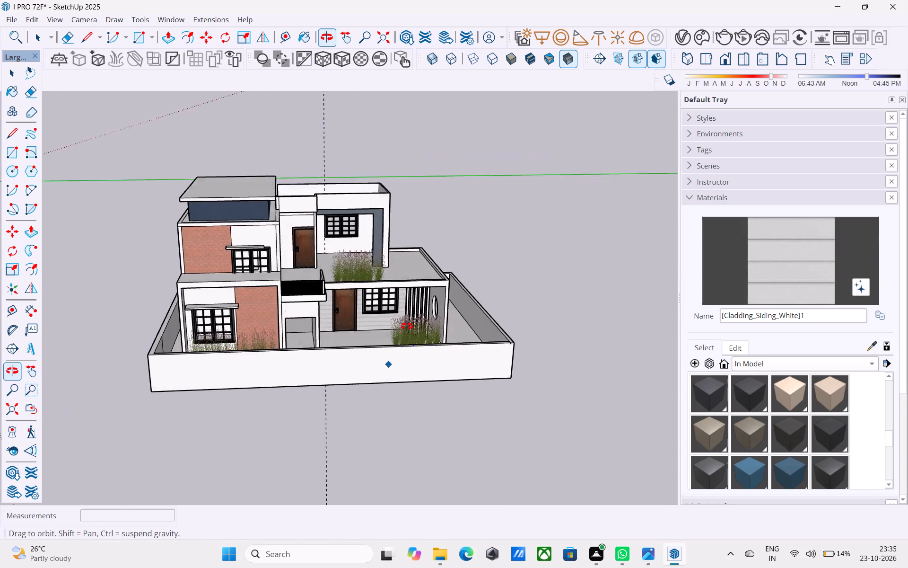
{"action": "middle_click_drag", "start_coordinate": [407, 326], "coordinate": [236, 391]}
{"action": "middle_click_drag", "start_coordinate": [353, 390], "coordinate": [541, 373], "text": "shift"}
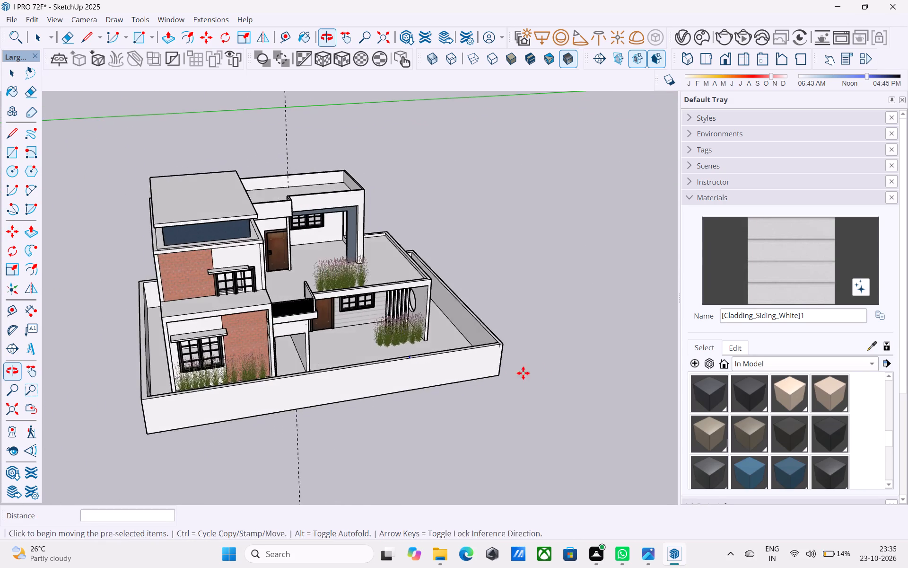
{"action": "middle_click_drag", "start_coordinate": [437, 389], "coordinate": [567, 373], "text": "shift"}
Draw a 9" line across the compound wall's top at the front corner beside the brick-clad bay.
{"action": "middle_click_drag", "start_coordinate": [317, 402], "coordinate": [399, 401]}
{"action": "scroll", "coordinate": [343, 404], "scroll_direction": "up", "scroll_amount": 5}
{"action": "scroll", "coordinate": [281, 399], "scroll_direction": "up", "scroll_amount": 4}
{"action": "key", "text": "l"}
{"action": "left_click", "coordinate": [294, 388]}
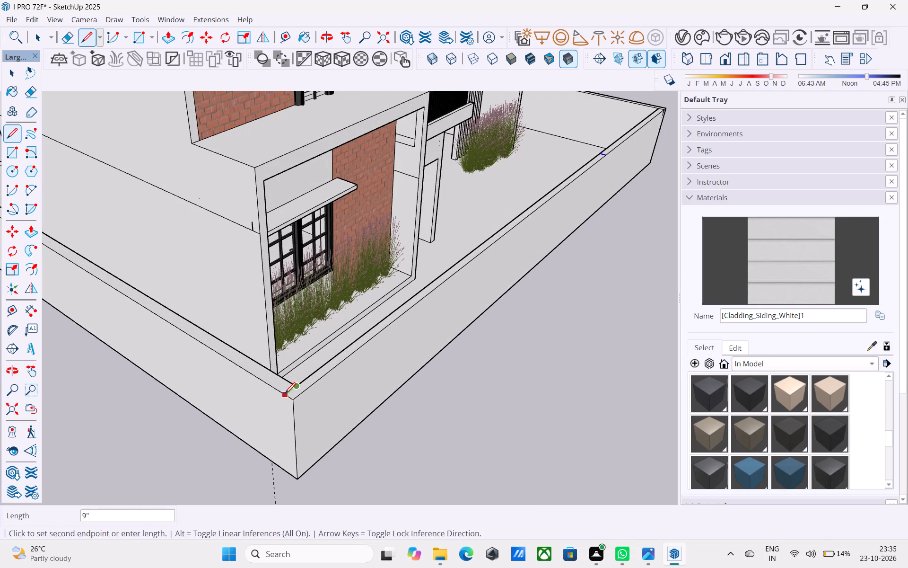
{"action": "left_click", "coordinate": [285, 395]}
Remove the long front stretch of the compound wall by pushing its top down and the leftover strip back 6".
{"action": "key", "text": "space"}
{"action": "left_click", "coordinate": [306, 384]}
{"action": "key", "text": "p"}
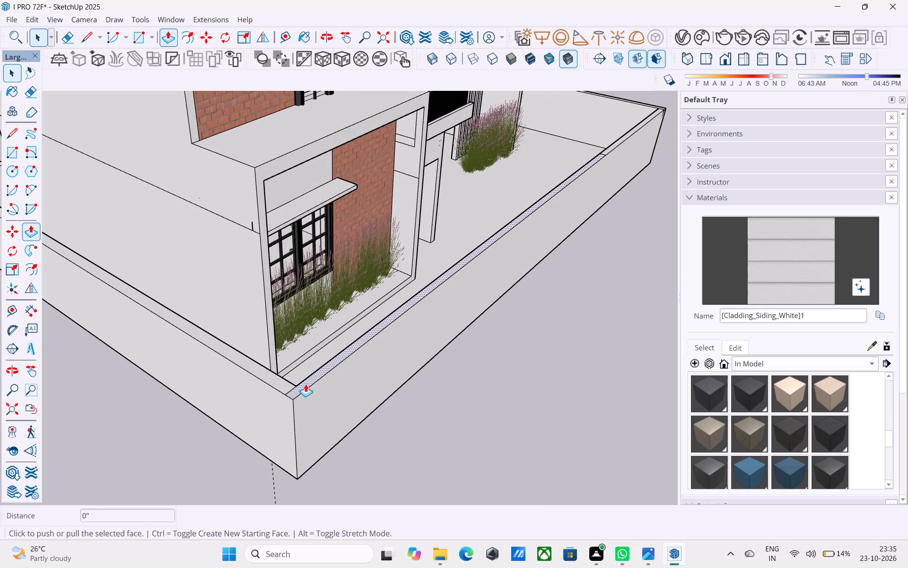
{"action": "left_click", "coordinate": [306, 384]}
{"action": "left_click", "coordinate": [393, 439]}
{"action": "left_click", "coordinate": [335, 400]}
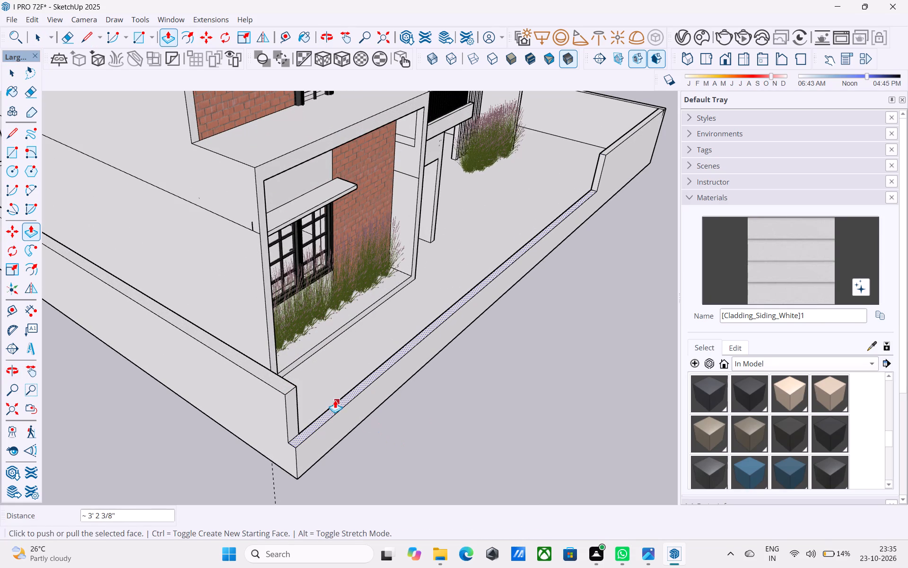
{"action": "left_click", "coordinate": [405, 431]}
{"action": "left_click", "coordinate": [325, 438]}
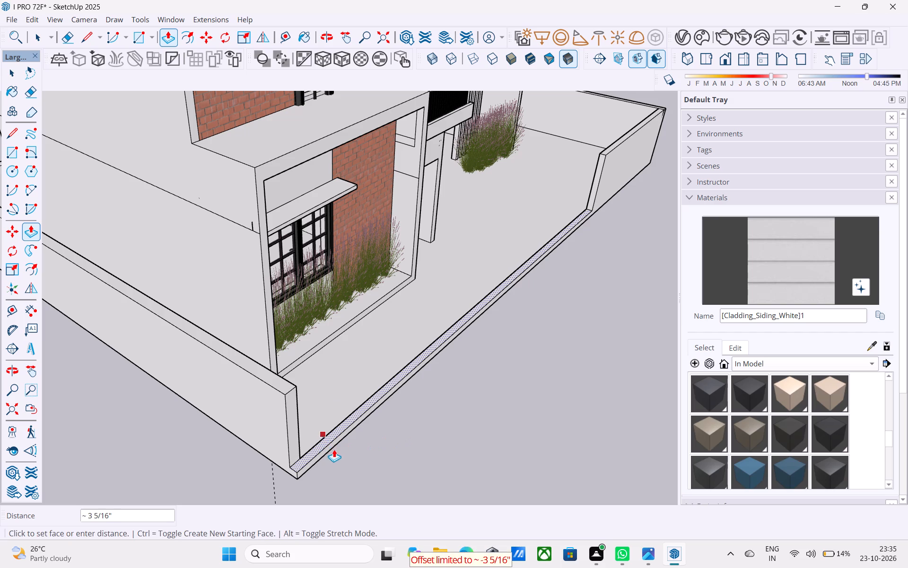
{"action": "left_click", "coordinate": [339, 457]}
{"action": "left_click", "coordinate": [319, 446]}
{"action": "left_click", "coordinate": [325, 454]}
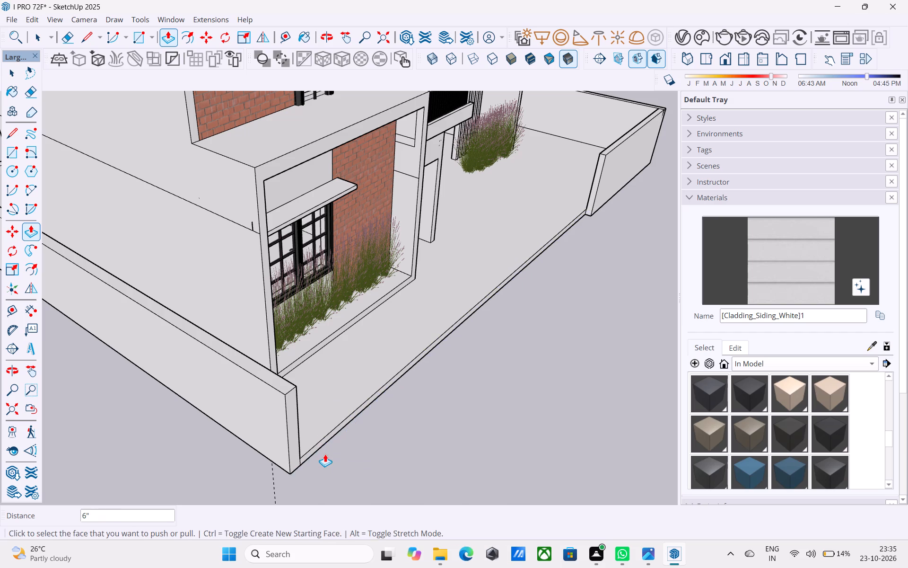
Remove the remaining front wall segment by the side yard: push its top down 5' and the leftover strip back 6".
{"action": "scroll", "coordinate": [321, 453], "scroll_direction": "down", "scroll_amount": 3}
{"action": "middle_click_drag", "start_coordinate": [317, 453], "coordinate": [87, 428]}
{"action": "scroll", "coordinate": [59, 392], "scroll_direction": "down", "scroll_amount": 2}
{"action": "scroll", "coordinate": [59, 392], "scroll_direction": "up", "scroll_amount": 1}
{"action": "scroll", "coordinate": [59, 392], "scroll_direction": "down", "scroll_amount": 7}
{"action": "middle_click_drag", "start_coordinate": [392, 346], "coordinate": [418, 395]}
{"action": "scroll", "coordinate": [467, 349], "scroll_direction": "up", "scroll_amount": 3}
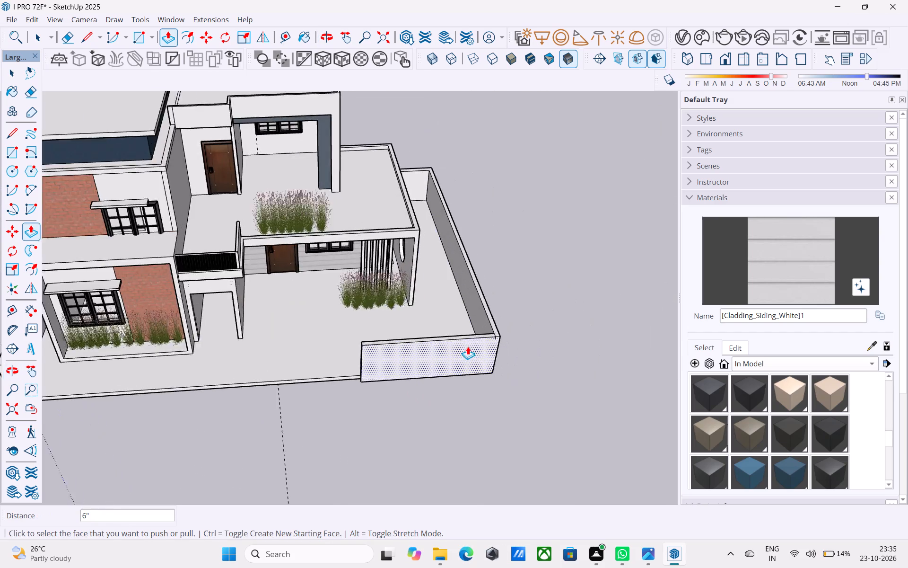
{"action": "scroll", "coordinate": [468, 346], "scroll_direction": "up", "scroll_amount": 14}
{"action": "left_click", "coordinate": [476, 331]}
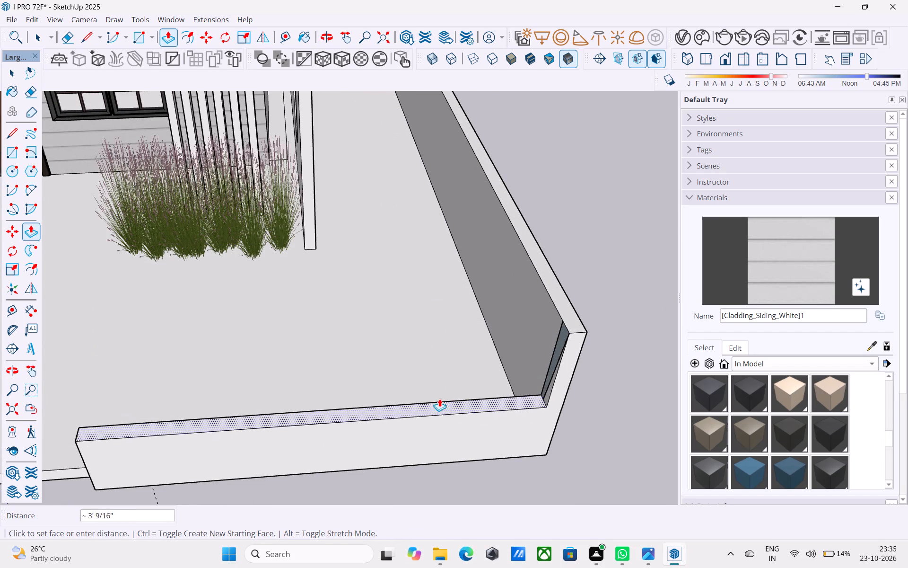
{"action": "left_click", "coordinate": [388, 387]}
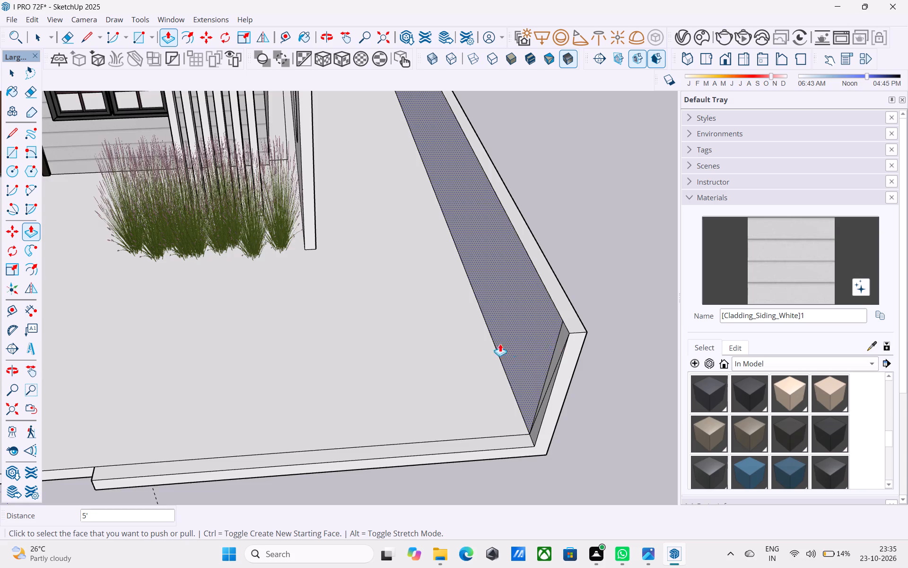
{"action": "scroll", "coordinate": [494, 342], "scroll_direction": "up", "scroll_amount": 1}
{"action": "scroll", "coordinate": [492, 342], "scroll_direction": "down", "scroll_amount": 6}
{"action": "scroll", "coordinate": [399, 422], "scroll_direction": "up", "scroll_amount": 5}
{"action": "left_click", "coordinate": [375, 402]}
{"action": "left_click", "coordinate": [376, 426]}
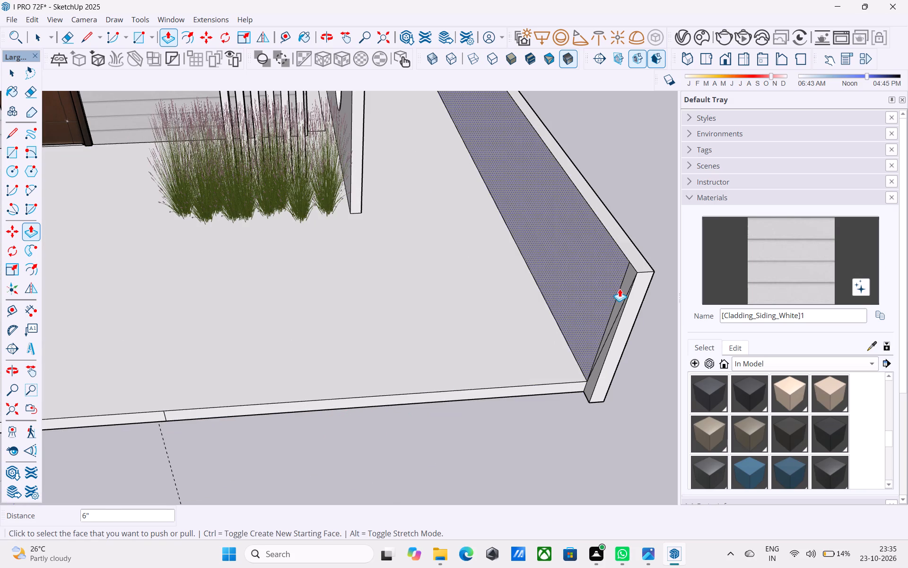
Erase the leftover edges on the side-yard wall's inner end and the dividing line on the slab's front edge.
{"action": "key", "text": "e"}
{"action": "left_click_drag", "start_coordinate": [622, 291], "coordinate": [618, 284]}
{"action": "scroll", "coordinate": [618, 318], "scroll_direction": "up", "scroll_amount": 3}
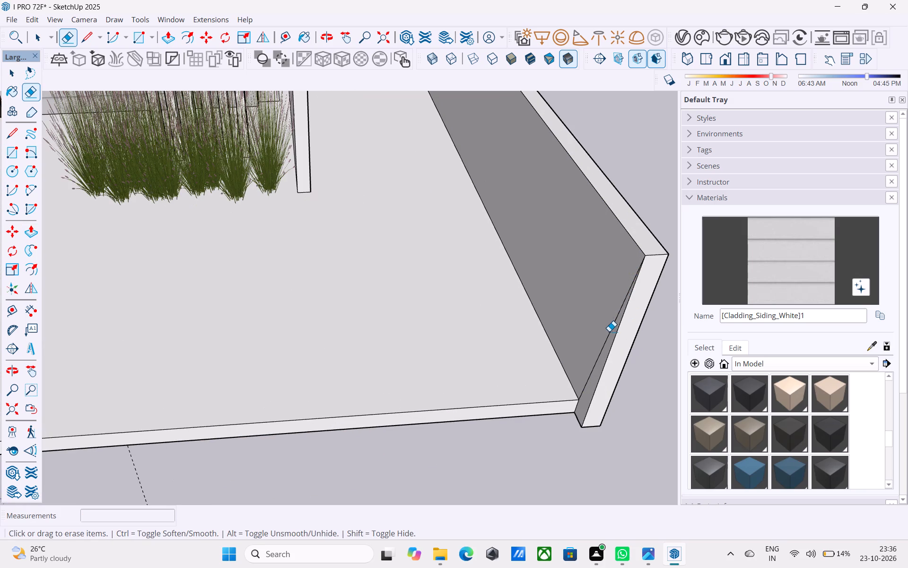
{"action": "left_click", "coordinate": [609, 331]}
{"action": "scroll", "coordinate": [596, 336], "scroll_direction": "down", "scroll_amount": 18}
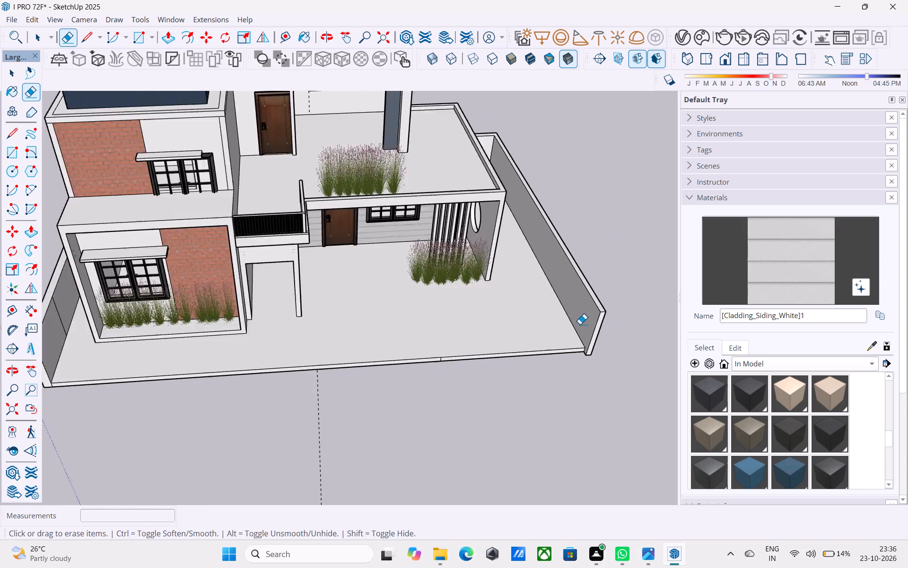
{"action": "scroll", "coordinate": [580, 324], "scroll_direction": "down", "scroll_amount": 5}
{"action": "middle_click_drag", "start_coordinate": [554, 341], "coordinate": [410, 274]}
{"action": "scroll", "coordinate": [559, 384], "scroll_direction": "up", "scroll_amount": 3}
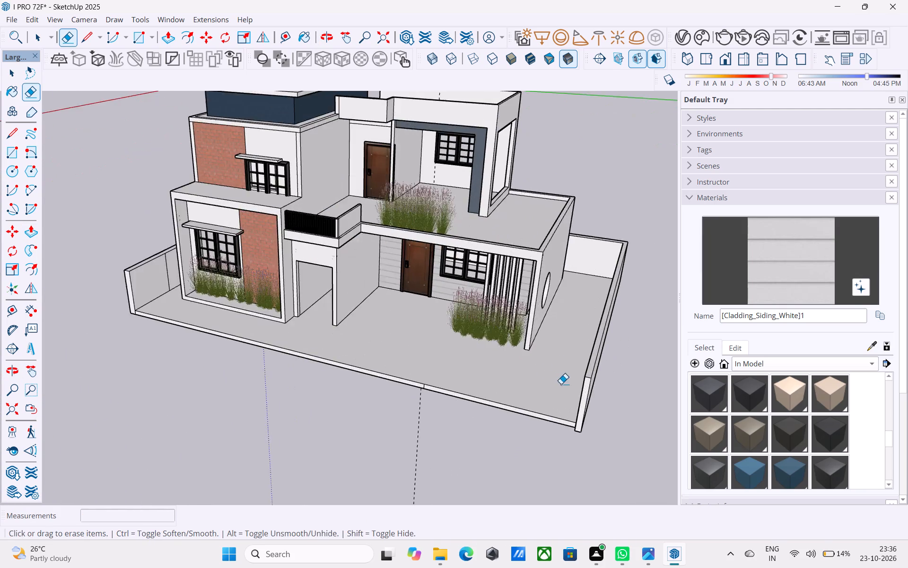
{"action": "scroll", "coordinate": [561, 384], "scroll_direction": "up", "scroll_amount": 15}
{"action": "left_click_drag", "start_coordinate": [311, 342], "coordinate": [304, 337]}
{"action": "scroll", "coordinate": [281, 326], "scroll_direction": "down", "scroll_amount": 3}
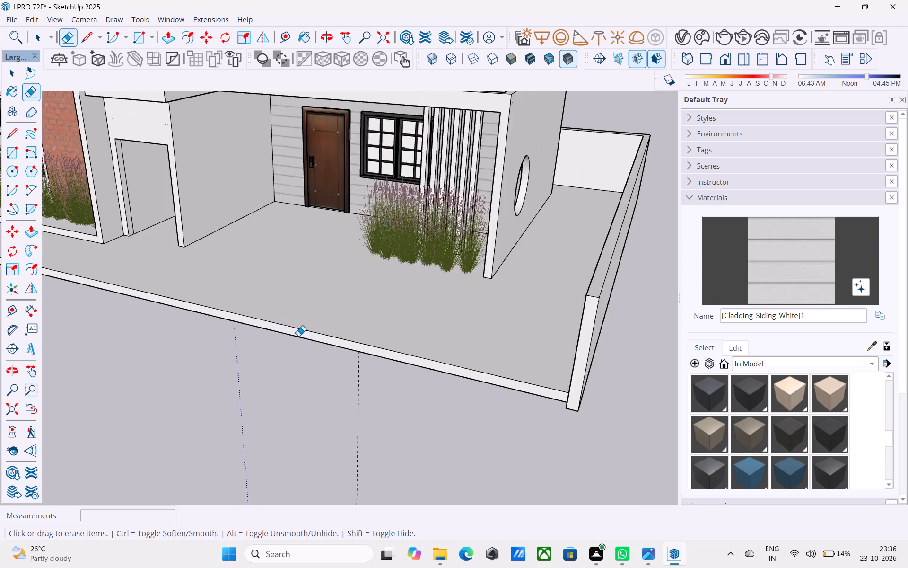
Push the side-yard wall's front end back flush with the slab's front edge.
{"action": "scroll", "coordinate": [298, 336], "scroll_direction": "down", "scroll_amount": 14}
{"action": "middle_click_drag", "start_coordinate": [364, 363], "coordinate": [468, 341]}
{"action": "scroll", "coordinate": [468, 341], "scroll_direction": "up", "scroll_amount": 12}
{"action": "key", "text": "space"}
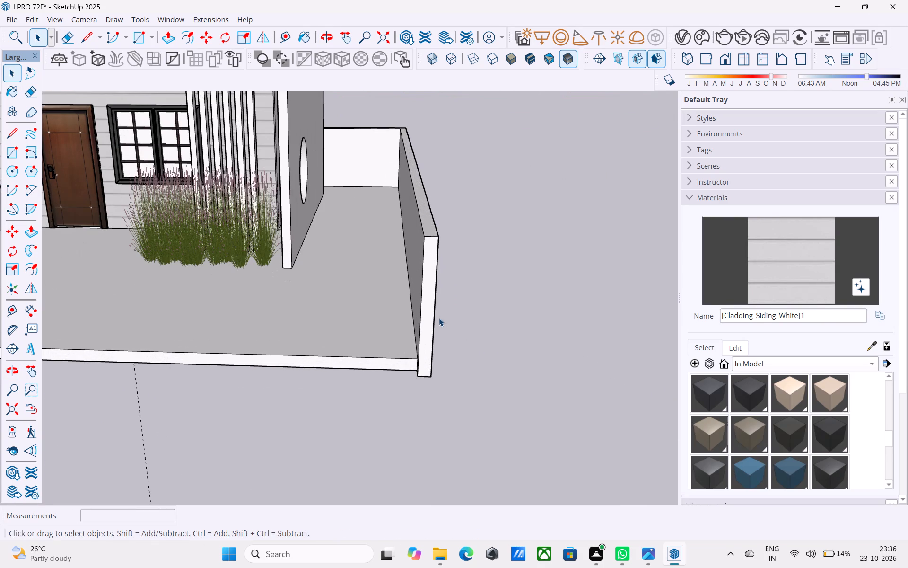
{"action": "left_click", "coordinate": [429, 325]}
{"action": "key", "text": "p"}
{"action": "left_click", "coordinate": [436, 378]}
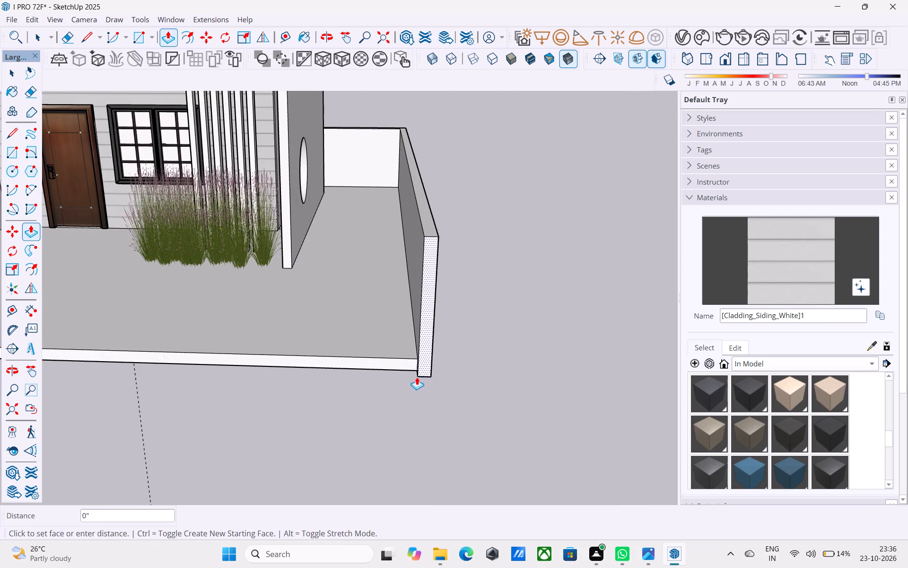
{"action": "left_click", "coordinate": [374, 358]}
Erase the seam line between the slab's front edge and the side-yard wall's end.
{"action": "key", "text": "space"}
{"action": "key", "text": "e"}
{"action": "scroll", "coordinate": [420, 368], "scroll_direction": "up", "scroll_amount": 5}
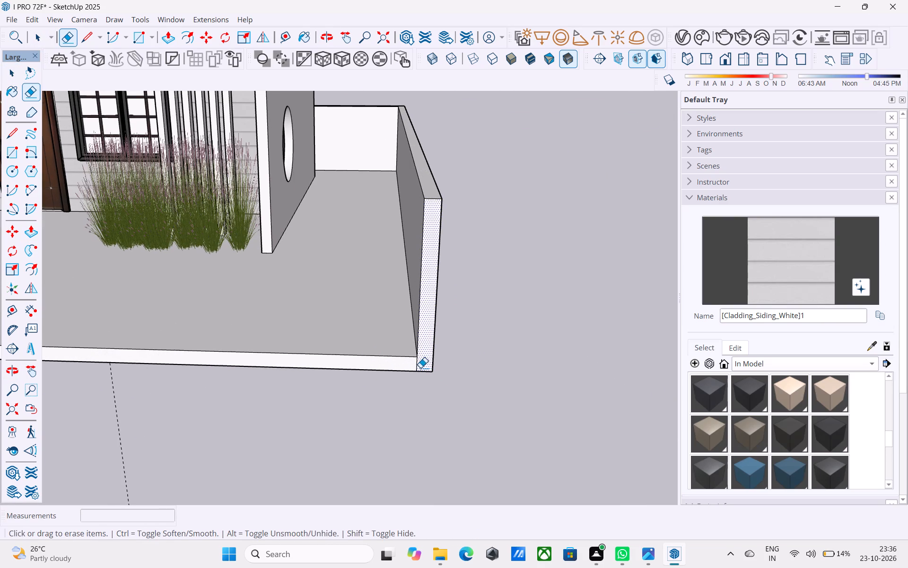
{"action": "left_click_drag", "start_coordinate": [419, 367], "coordinate": [415, 365]}
{"action": "key", "text": "space"}
Save the model.
{"action": "scroll", "coordinate": [419, 365], "scroll_direction": "down", "scroll_amount": 7}
{"action": "scroll", "coordinate": [422, 366], "scroll_direction": "up", "scroll_amount": 1}
{"action": "scroll", "coordinate": [422, 366], "scroll_direction": "down", "scroll_amount": 2}
{"action": "key", "text": "ctrl+s"}
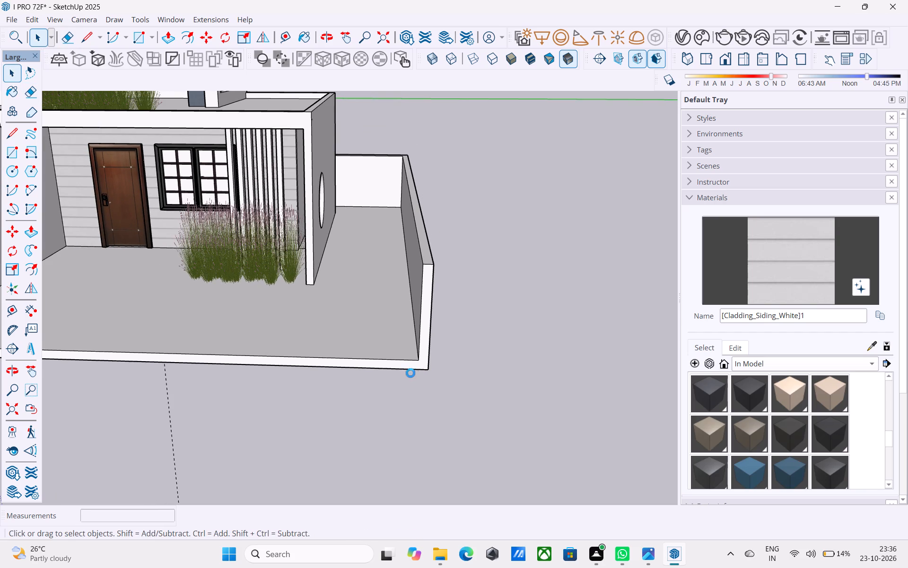
Examine the house and the open-fronted compound from the front and both front corners.
{"action": "key", "text": "space"}
{"action": "scroll", "coordinate": [410, 373], "scroll_direction": "down", "scroll_amount": 10}
{"action": "middle_click_drag", "start_coordinate": [386, 356], "coordinate": [506, 395], "text": "shift"}
{"action": "middle_click_drag", "start_coordinate": [474, 404], "coordinate": [390, 385], "text": "shift"}
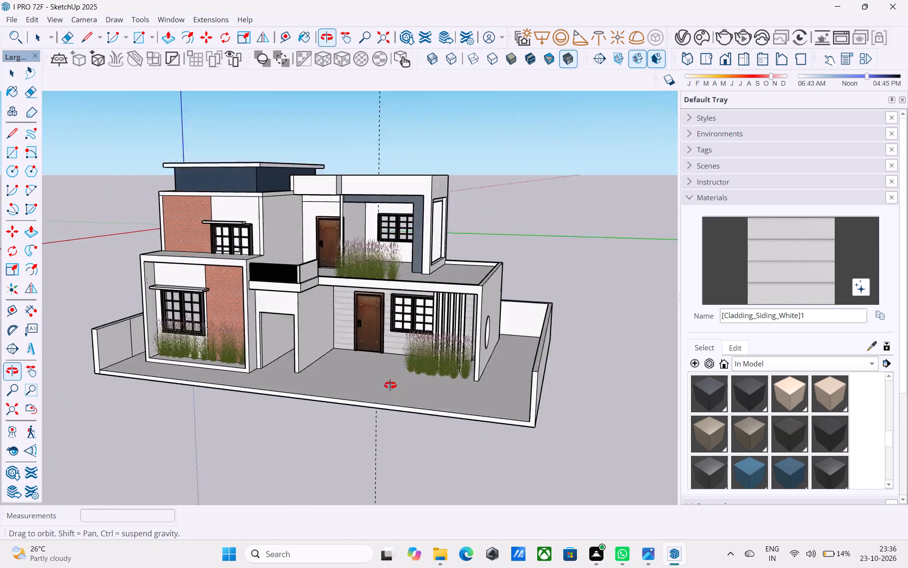
{"action": "middle_click_drag", "start_coordinate": [390, 385], "coordinate": [304, 415], "text": "shift"}
{"action": "middle_click_drag", "start_coordinate": [323, 414], "coordinate": [592, 388]}
{"action": "middle_click_drag", "start_coordinate": [517, 397], "coordinate": [610, 377], "text": "shift"}
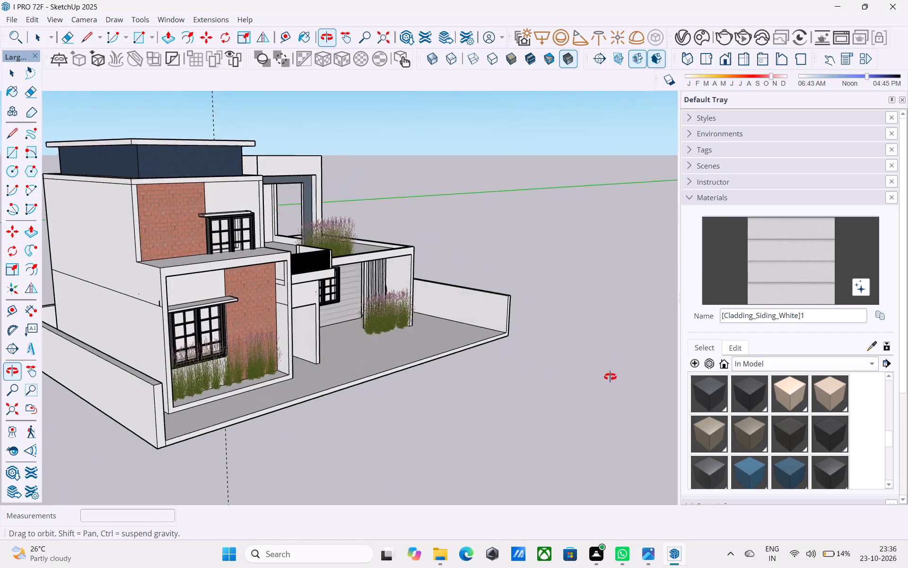
{"action": "middle_click_drag", "start_coordinate": [610, 377], "coordinate": [425, 433], "text": "shift"}
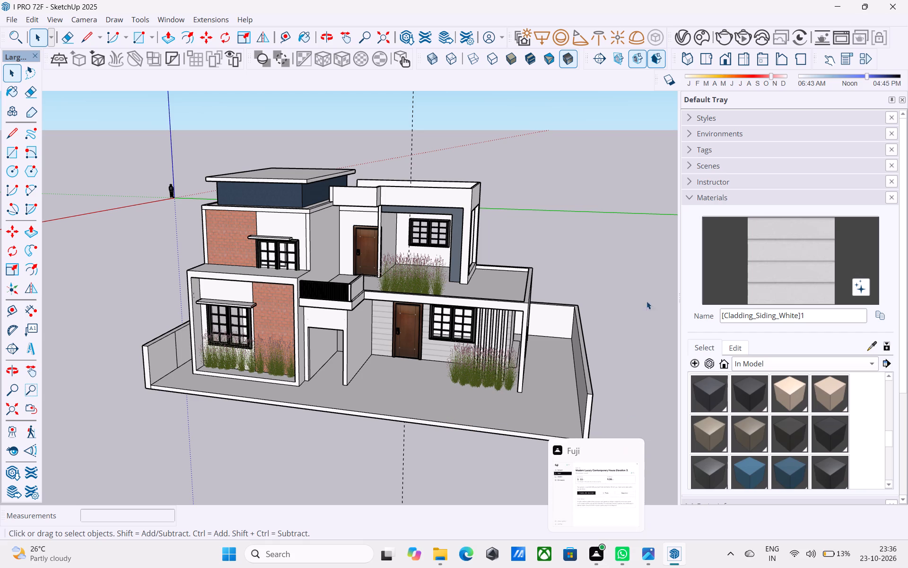
Render the front view of the house with V-Ray and inspect the image.
{"action": "left_click", "coordinate": [720, 30]}
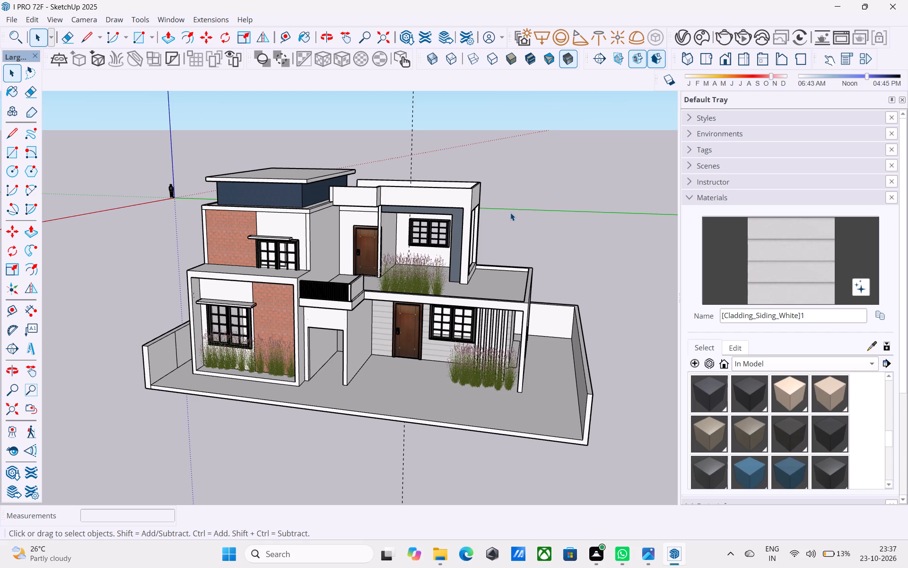
{"action": "left_click", "coordinate": [838, 76]}
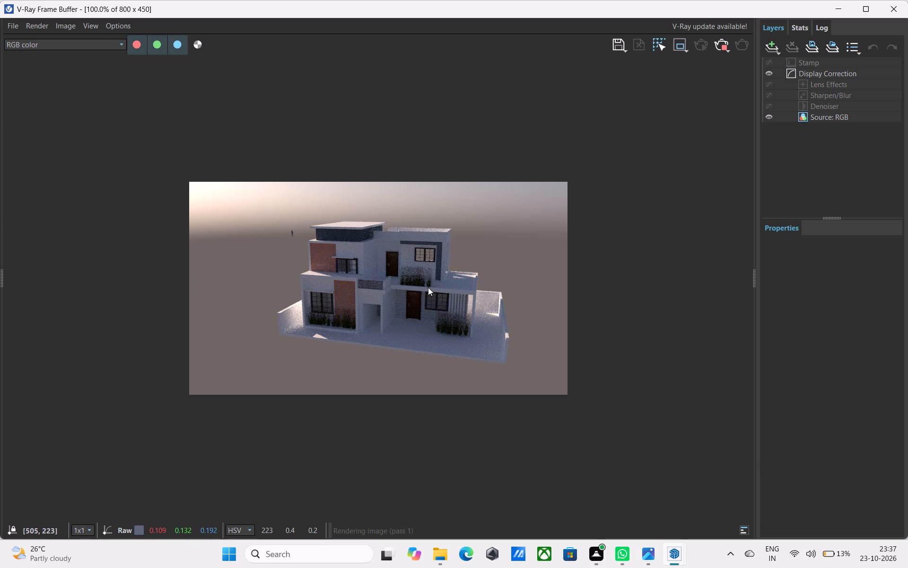
{"action": "scroll", "coordinate": [428, 287], "scroll_direction": "up", "scroll_amount": 2}
{"action": "scroll", "coordinate": [428, 287], "scroll_direction": "down", "scroll_amount": 1}
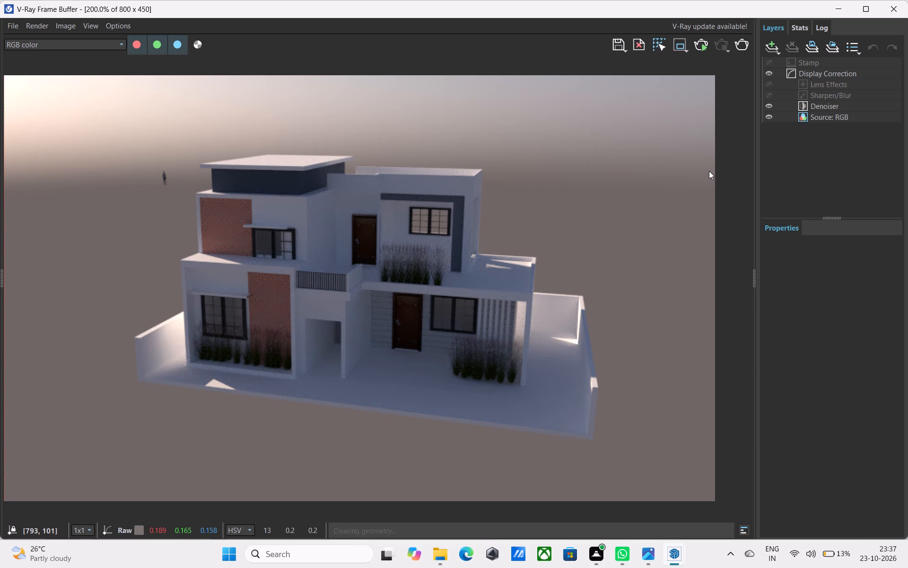
{"action": "left_click", "coordinate": [895, 14]}
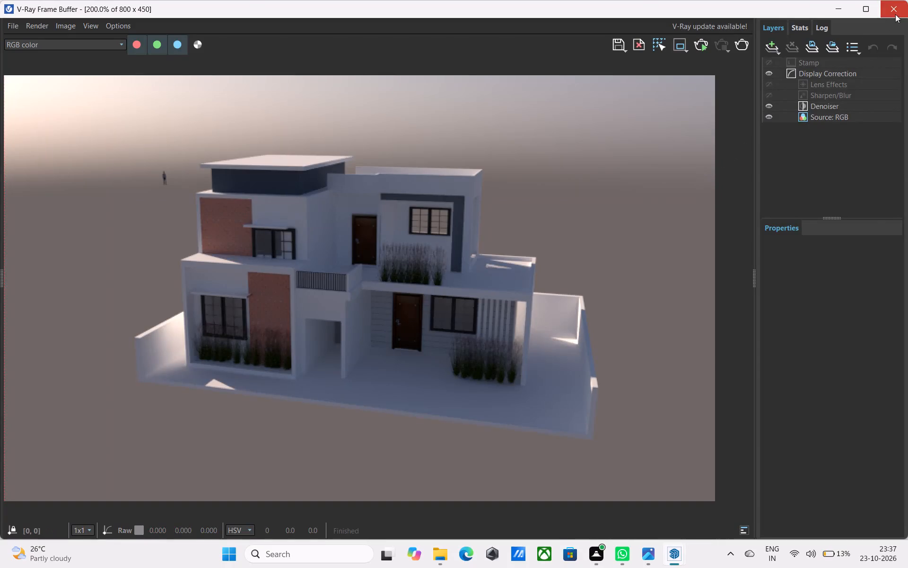
Move the sun time to mid-morning and render the slightly turned front view again with V-Ray.
{"action": "middle_click_drag", "start_coordinate": [569, 253], "coordinate": [539, 255]}
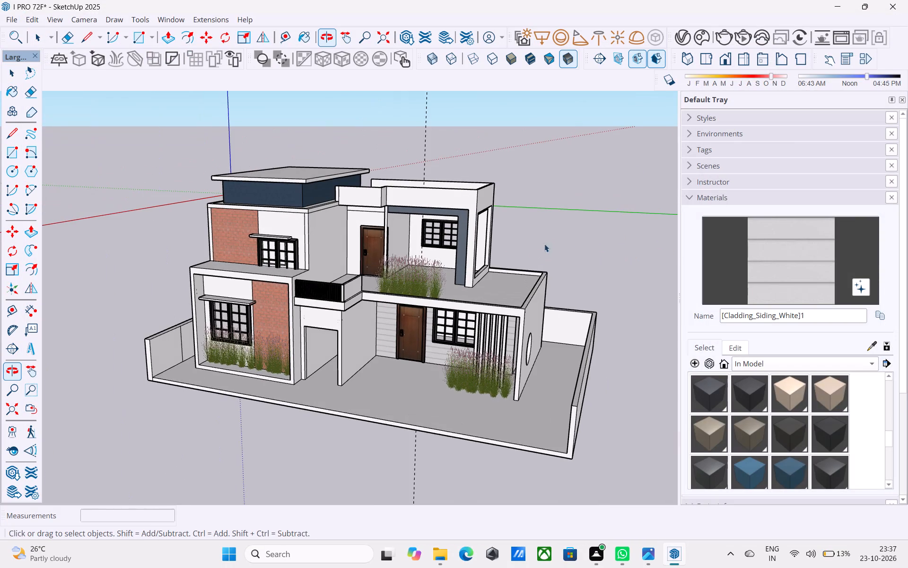
{"action": "left_click", "coordinate": [826, 77]}
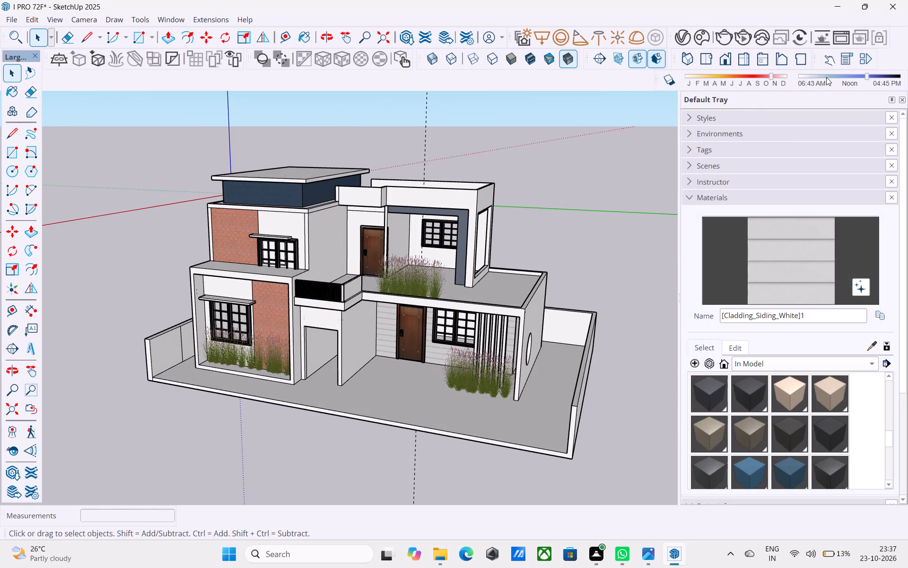
{"action": "left_click", "coordinate": [721, 41]}
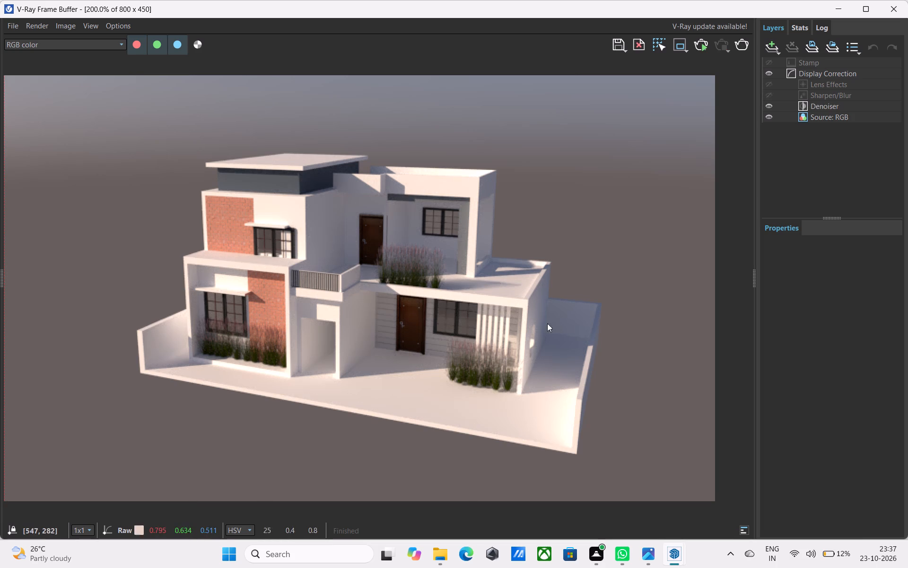
{"action": "left_click", "coordinate": [890, 7]}
Erase the dashed vertical guide line running behind the house.
{"action": "scroll", "coordinate": [490, 215], "scroll_direction": "down", "scroll_amount": 5}
{"action": "middle_click_drag", "start_coordinate": [439, 227], "coordinate": [602, 247]}
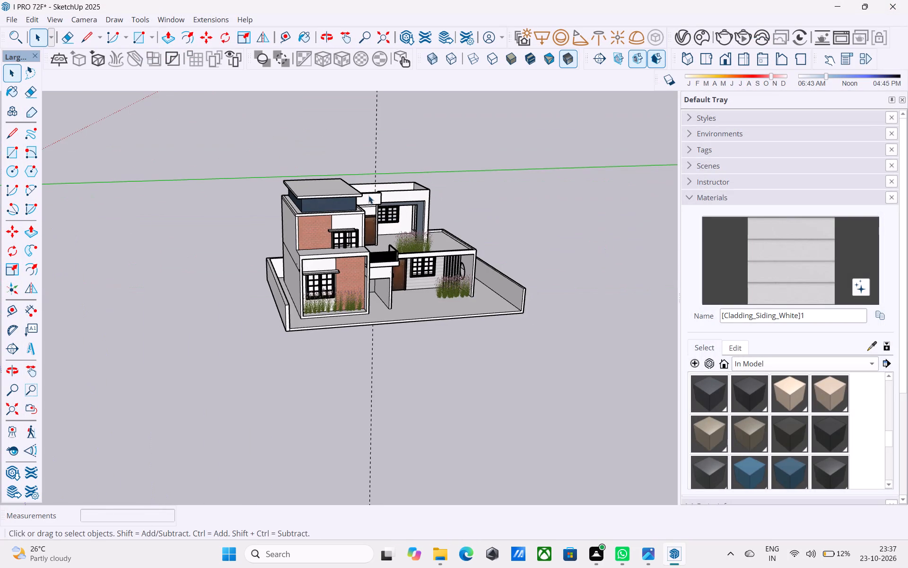
{"action": "scroll", "coordinate": [370, 172], "scroll_direction": "up", "scroll_amount": 5}
{"action": "key", "text": "e"}
{"action": "left_click_drag", "start_coordinate": [389, 152], "coordinate": [380, 146]}
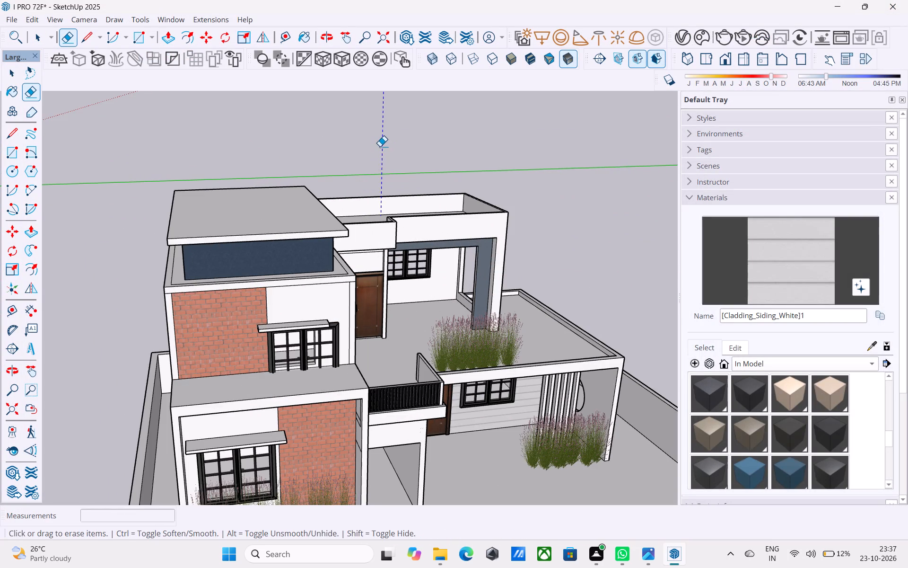
{"action": "key", "text": "space"}
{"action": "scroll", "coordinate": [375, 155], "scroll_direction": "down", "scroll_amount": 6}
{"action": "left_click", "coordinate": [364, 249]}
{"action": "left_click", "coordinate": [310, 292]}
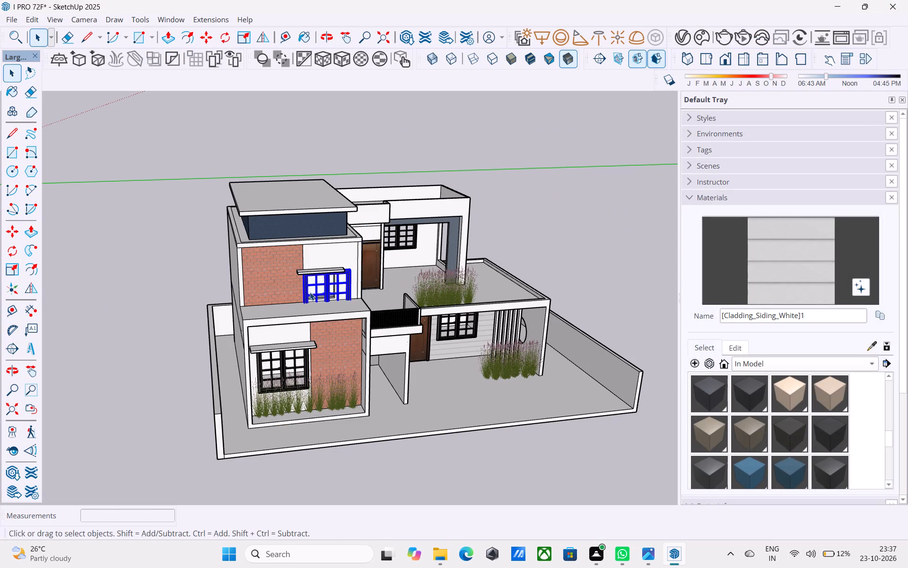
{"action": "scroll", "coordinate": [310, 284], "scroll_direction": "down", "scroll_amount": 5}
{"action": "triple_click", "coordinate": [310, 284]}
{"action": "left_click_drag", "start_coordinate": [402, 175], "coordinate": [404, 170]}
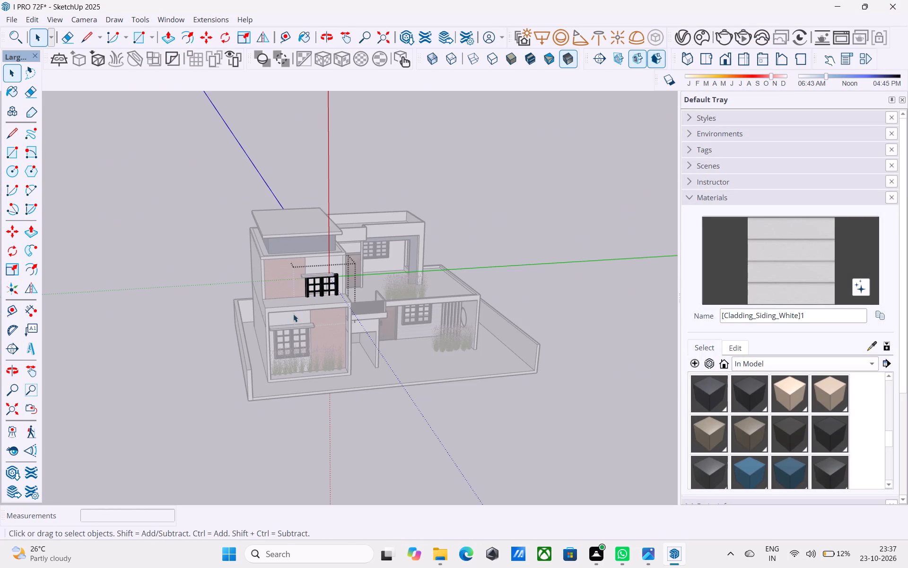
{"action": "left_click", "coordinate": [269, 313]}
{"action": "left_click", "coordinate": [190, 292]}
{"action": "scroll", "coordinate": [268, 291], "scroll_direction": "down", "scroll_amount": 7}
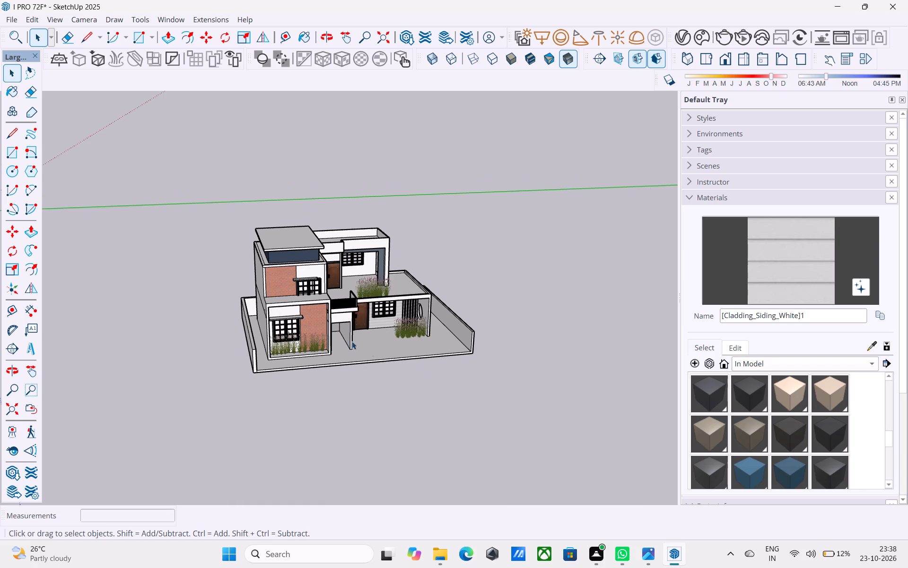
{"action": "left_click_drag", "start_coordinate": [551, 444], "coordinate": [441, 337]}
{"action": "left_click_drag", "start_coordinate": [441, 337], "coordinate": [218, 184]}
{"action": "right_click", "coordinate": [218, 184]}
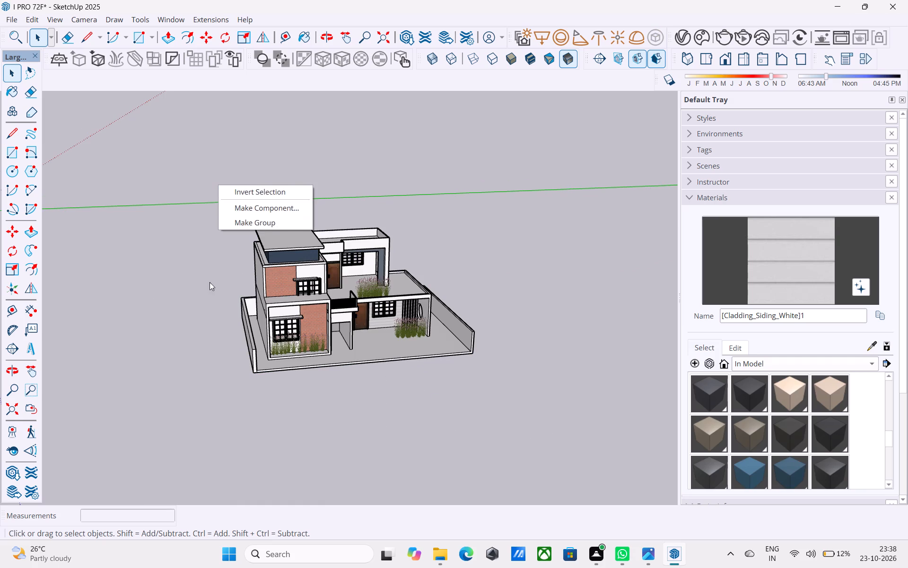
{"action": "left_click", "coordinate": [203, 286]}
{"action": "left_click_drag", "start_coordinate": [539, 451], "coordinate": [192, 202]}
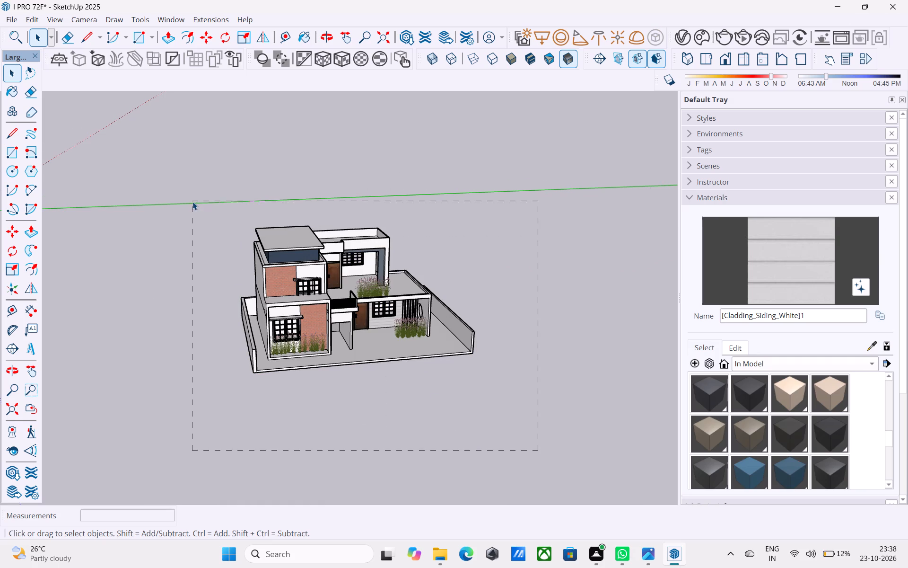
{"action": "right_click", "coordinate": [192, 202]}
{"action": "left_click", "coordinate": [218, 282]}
Select all the connected geometry of the house and compound wall and make it a group.
{"action": "triple_click", "coordinate": [279, 305]}
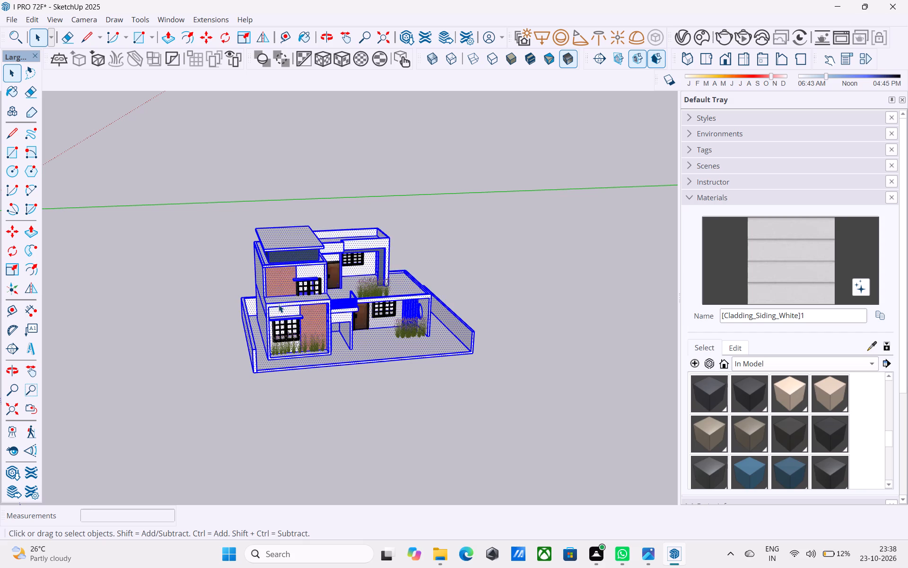
{"action": "right_click", "coordinate": [279, 304]}
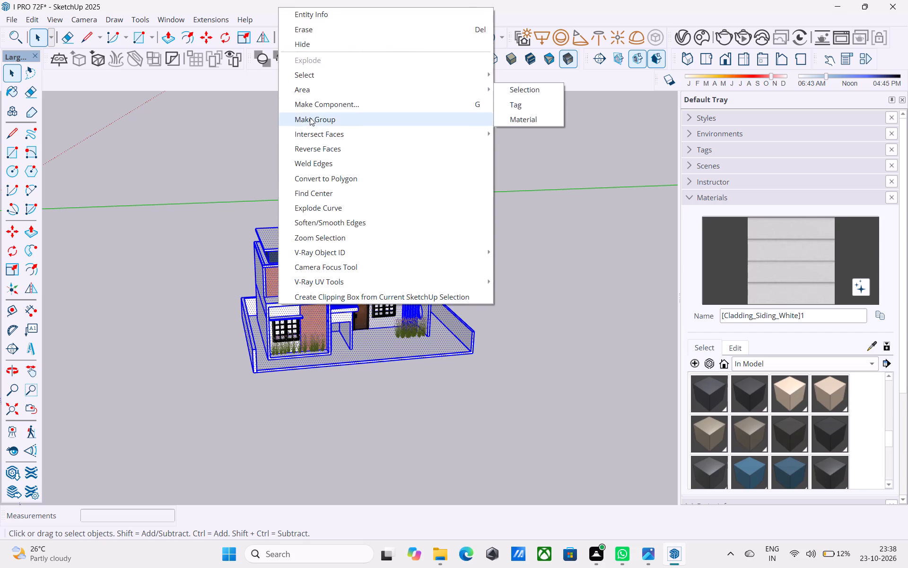
{"action": "left_click", "coordinate": [310, 117]}
{"action": "left_click", "coordinate": [340, 179]}
Save the model.
{"action": "key", "text": "ctrl+s"}
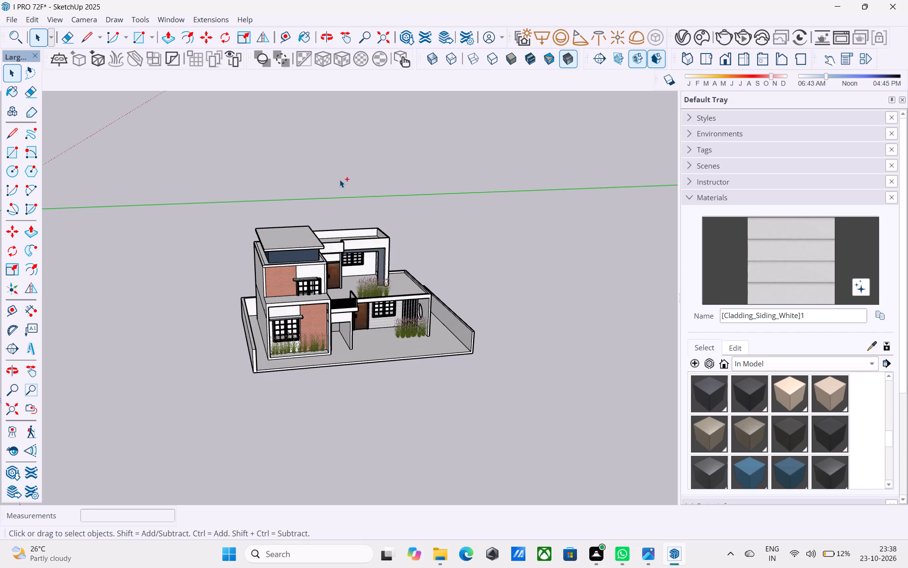
{"action": "key", "text": "space"}
Examine the grouped house and compound from above, the front and the front corners, ending close on the front facade.
{"action": "scroll", "coordinate": [319, 259], "scroll_direction": "up", "scroll_amount": 1}
{"action": "middle_click_drag", "start_coordinate": [319, 259], "coordinate": [179, 190]}
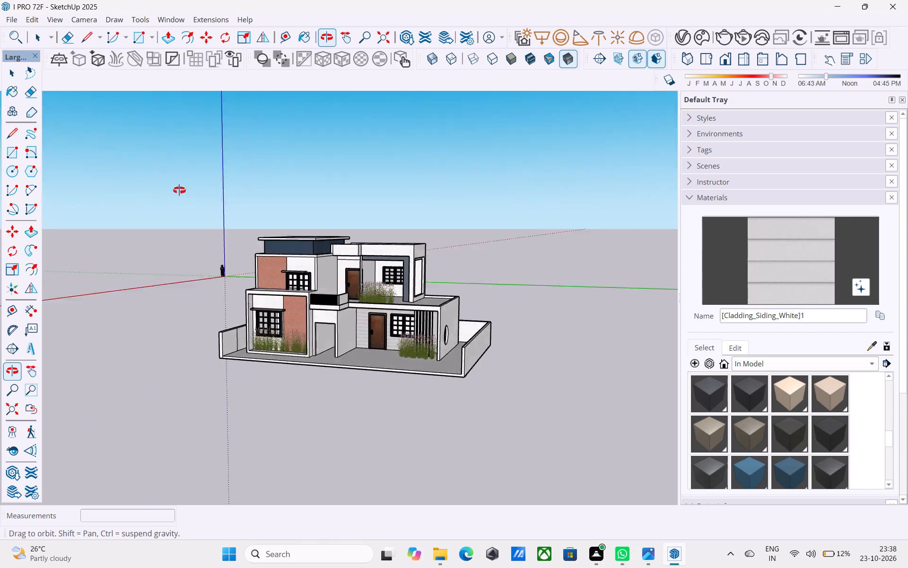
{"action": "middle_click_drag", "start_coordinate": [179, 190], "coordinate": [283, 246]}
{"action": "scroll", "coordinate": [295, 245], "scroll_direction": "up", "scroll_amount": 4}
{"action": "middle_click_drag", "start_coordinate": [353, 266], "coordinate": [374, 220]}
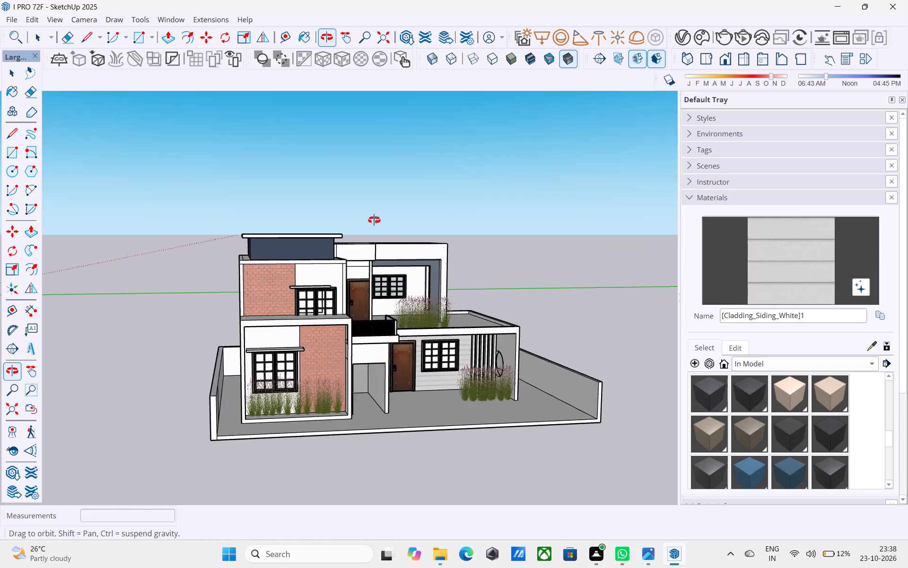
{"action": "middle_click_drag", "start_coordinate": [374, 220], "coordinate": [227, 294]}
{"action": "middle_click_drag", "start_coordinate": [454, 262], "coordinate": [466, 246]}
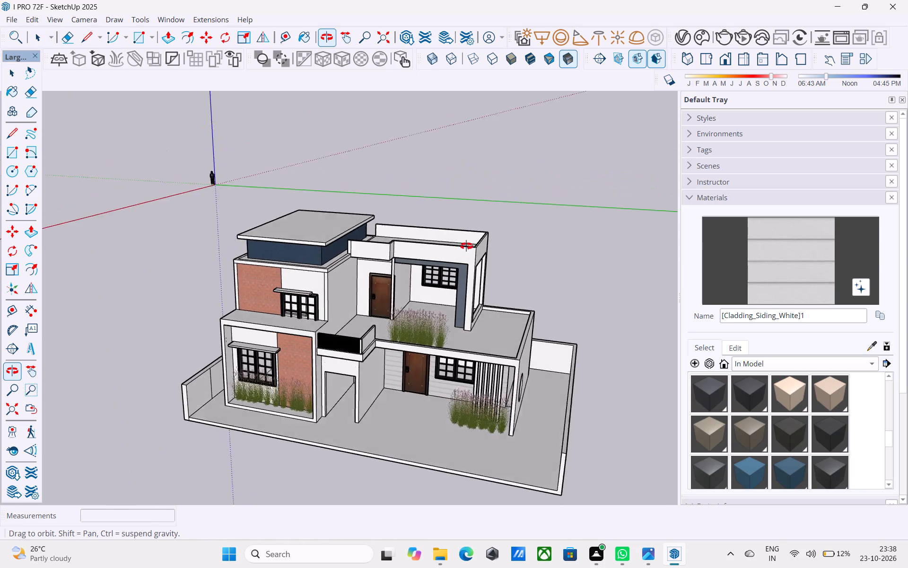
{"action": "middle_click_drag", "start_coordinate": [466, 246], "coordinate": [500, 220]}
{"action": "scroll", "coordinate": [501, 220], "scroll_direction": "up", "scroll_amount": 2}
{"action": "scroll", "coordinate": [477, 240], "scroll_direction": "down", "scroll_amount": 3}
{"action": "middle_click_drag", "start_coordinate": [471, 241], "coordinate": [485, 222]}
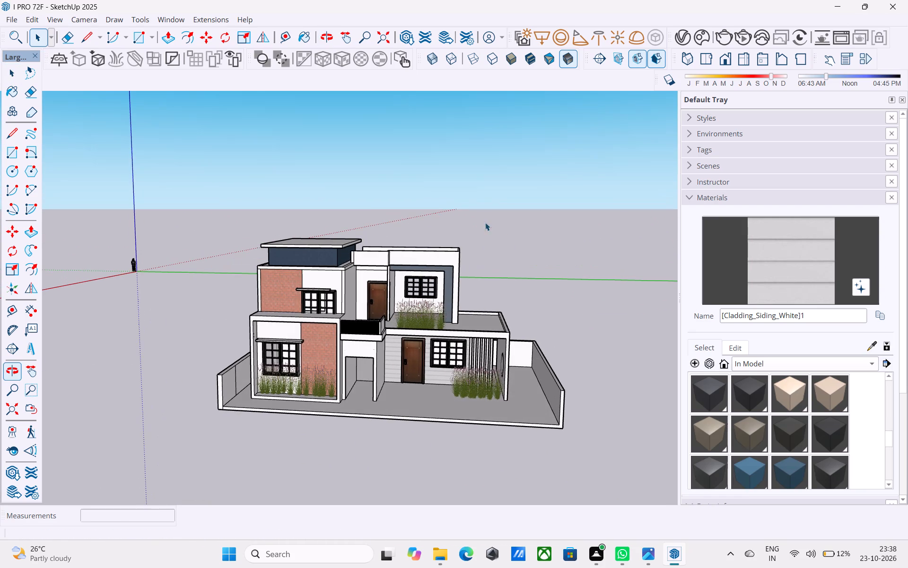
{"action": "scroll", "coordinate": [453, 257], "scroll_direction": "up", "scroll_amount": 1}
{"action": "scroll", "coordinate": [518, 210], "scroll_direction": "down", "scroll_amount": 3}
{"action": "scroll", "coordinate": [450, 267], "scroll_direction": "up", "scroll_amount": 5}
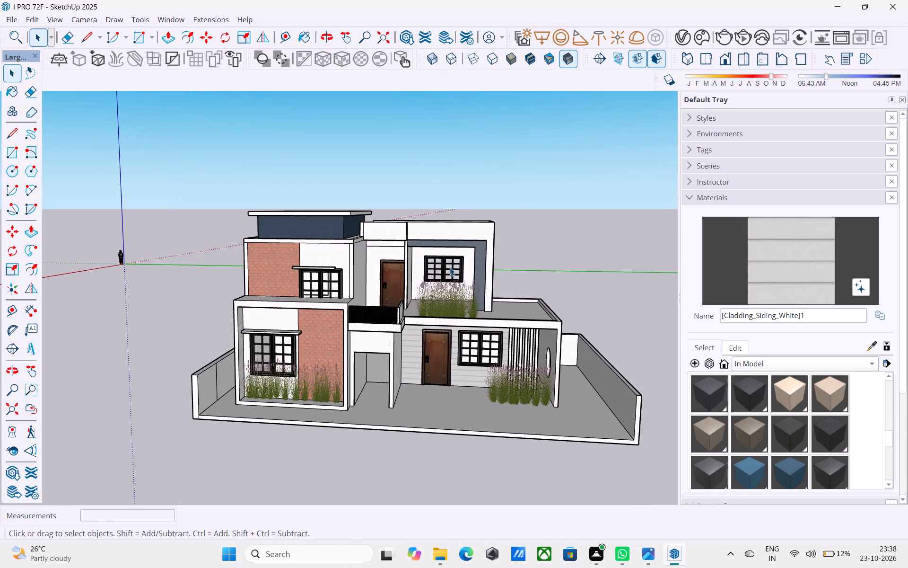
{"action": "middle_click_drag", "start_coordinate": [391, 210], "coordinate": [383, 190]}
{"action": "scroll", "coordinate": [378, 190], "scroll_direction": "up", "scroll_amount": 1}
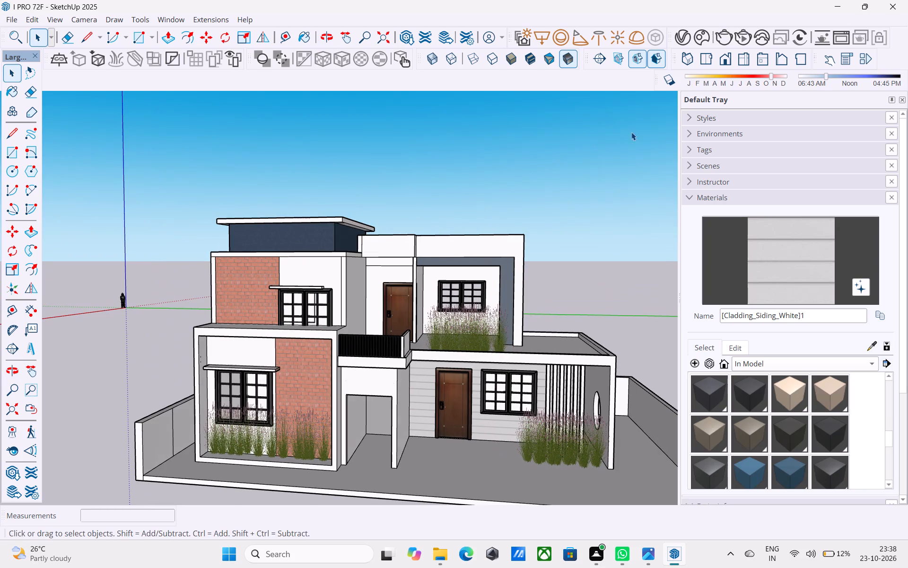